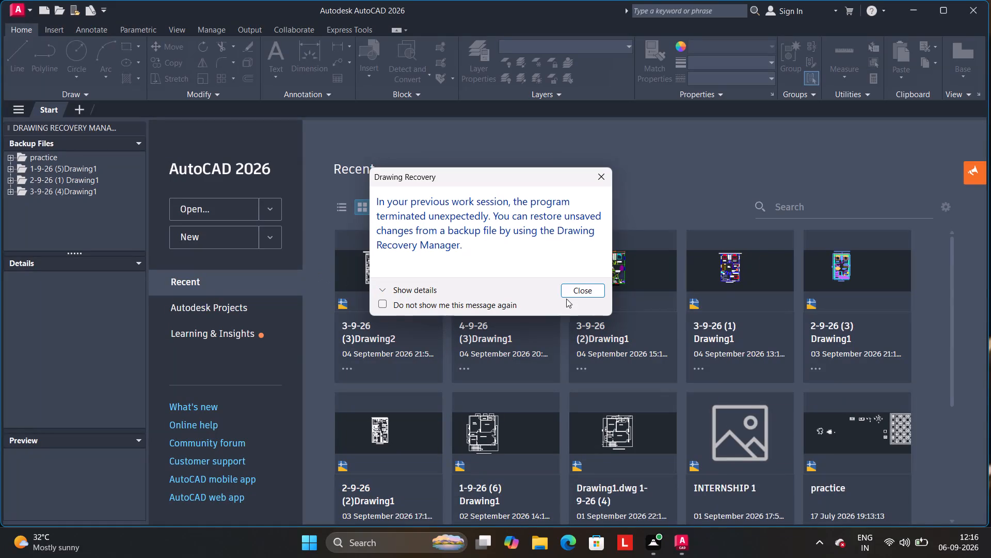
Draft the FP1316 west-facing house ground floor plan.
Start a new blank drawing, clearing away the drawing recovery notice and the Drawing Recovery Manager.
left_click(608, 176)
left_click(205, 236)
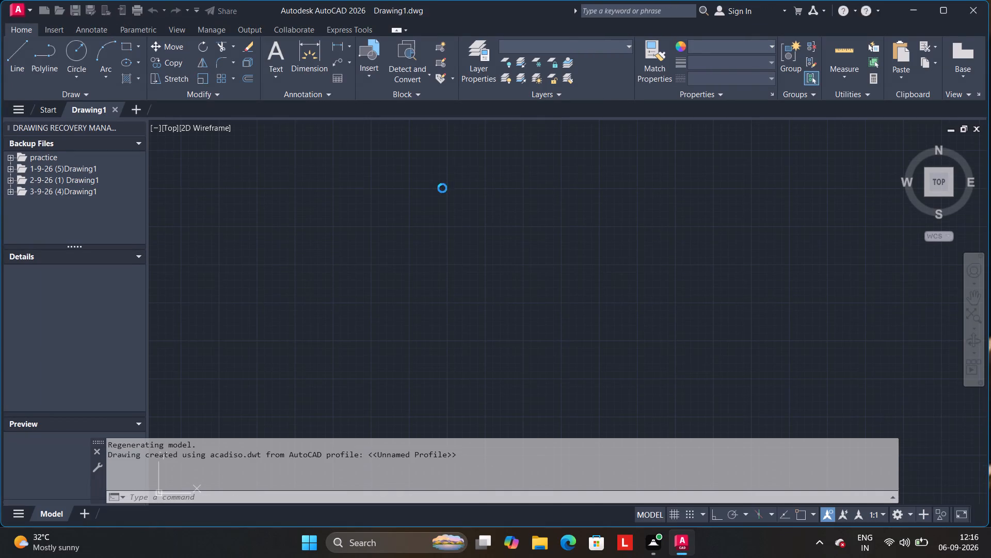
left_click(141, 126)
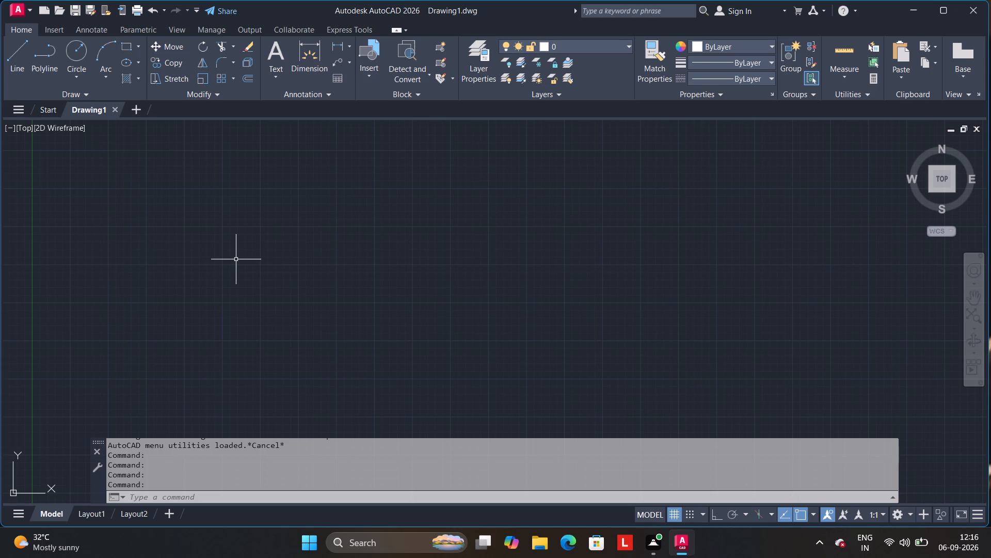
Set the drawing units' length type to Architectural with a precision of 0'-0 1/2".
type("U")
key("space")
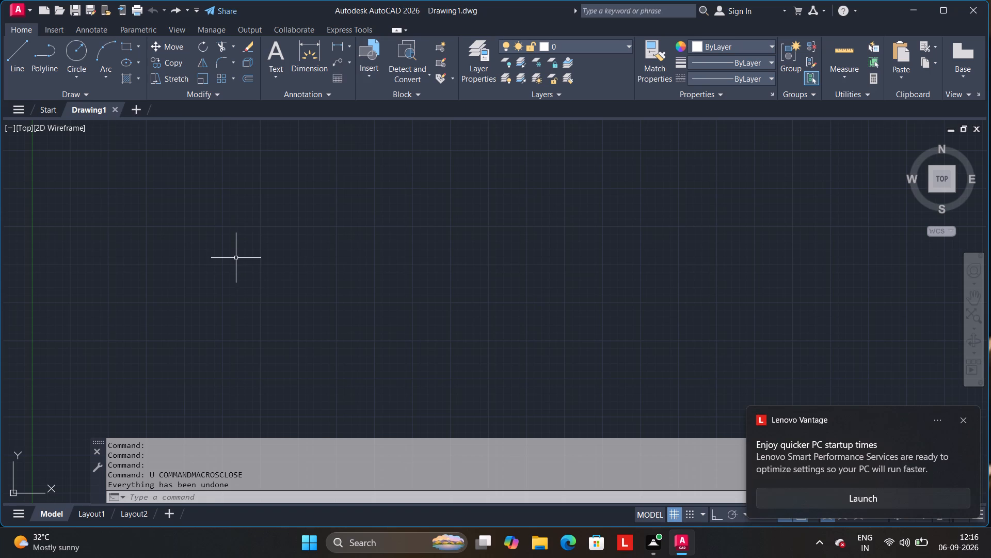
left_click(966, 422)
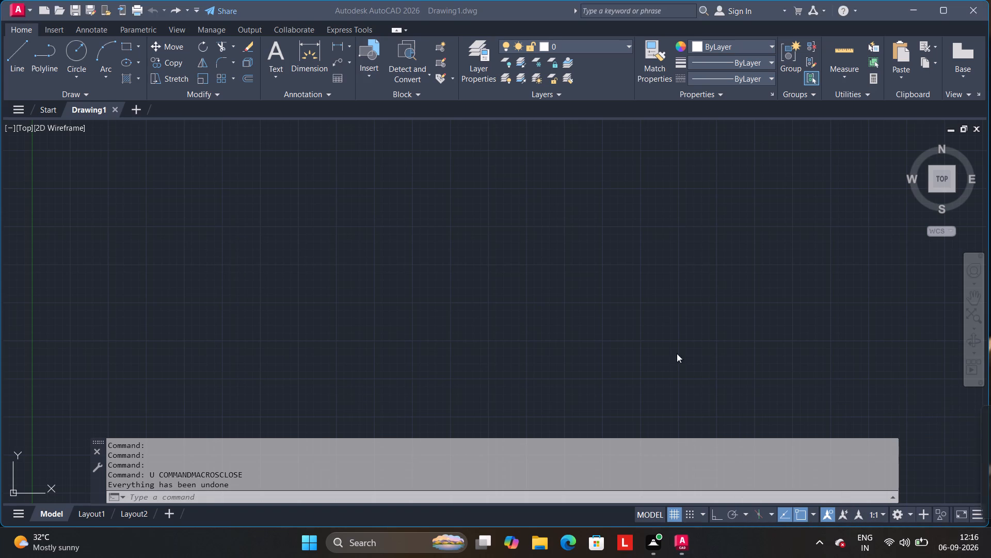
type("UN")
key("space")
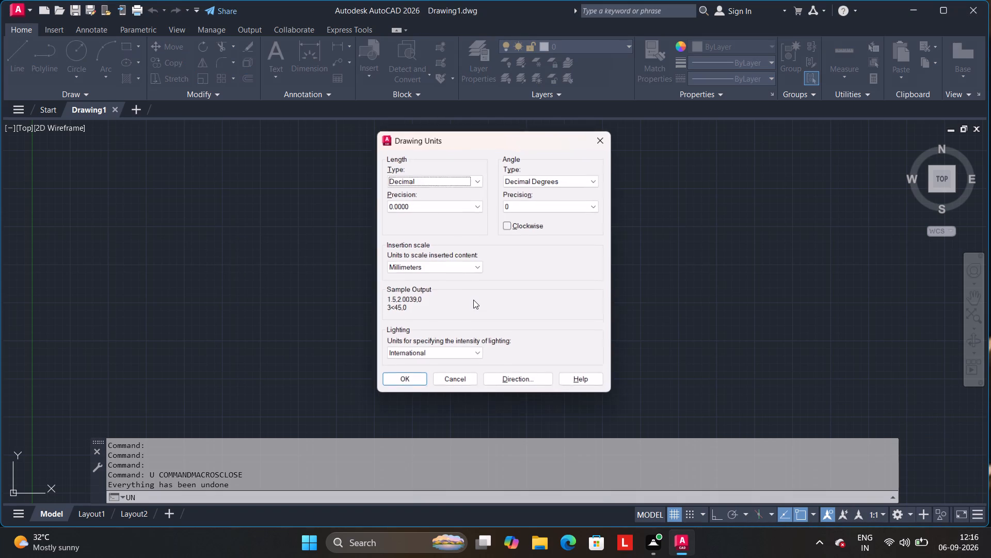
left_click(444, 181)
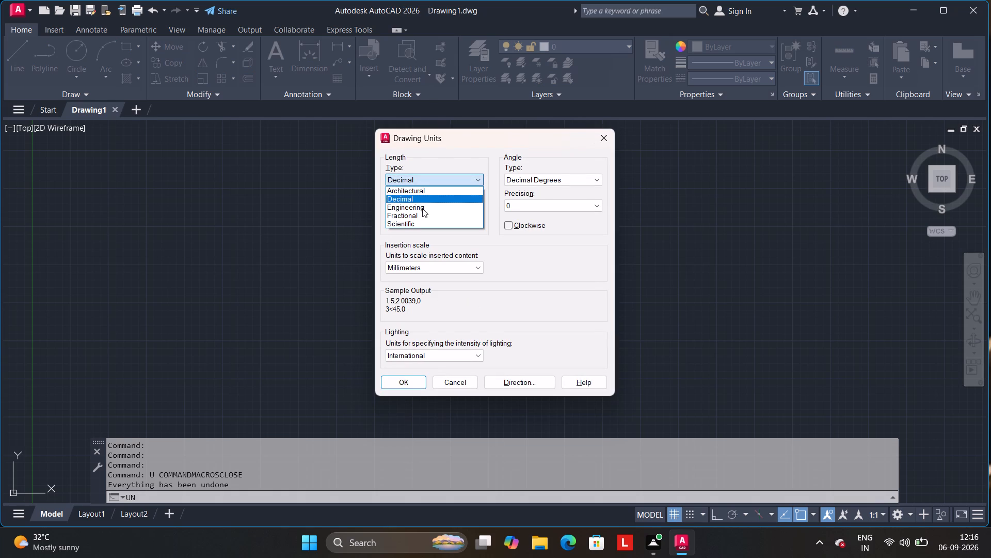
left_click(427, 189)
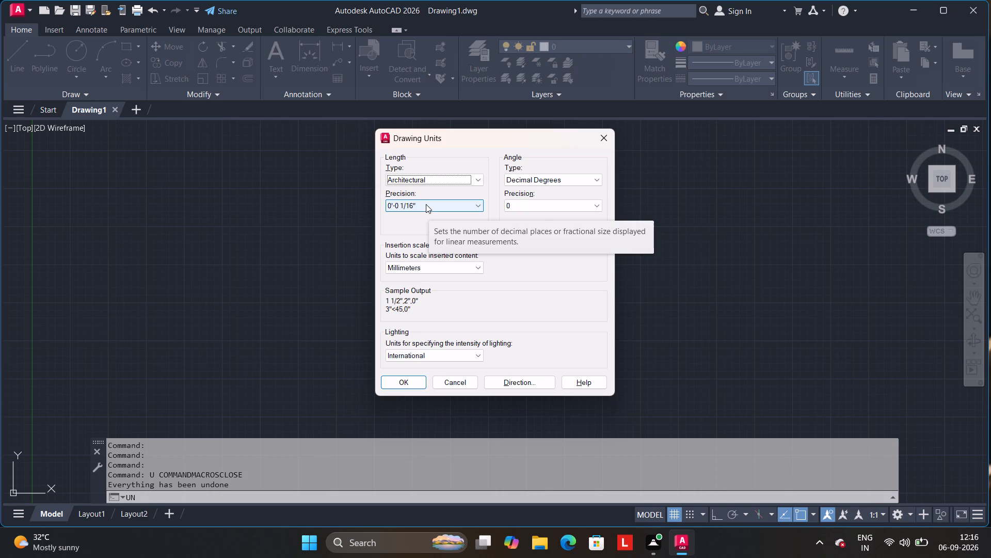
left_click(426, 204)
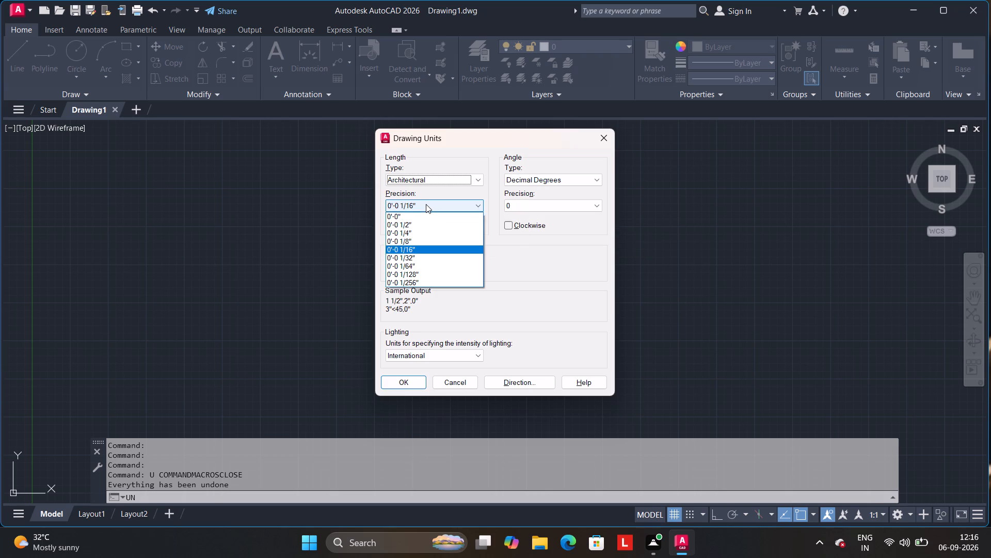
left_click(426, 221)
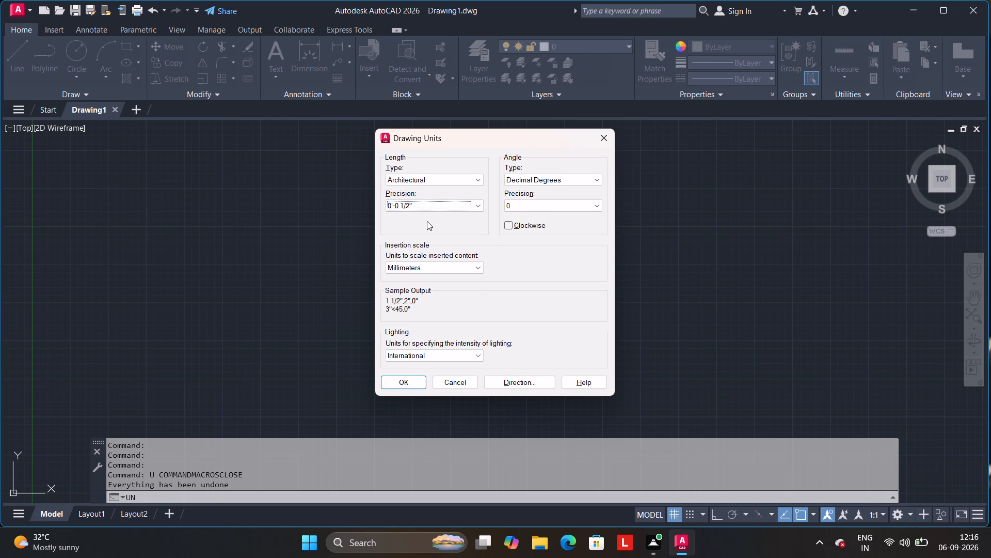
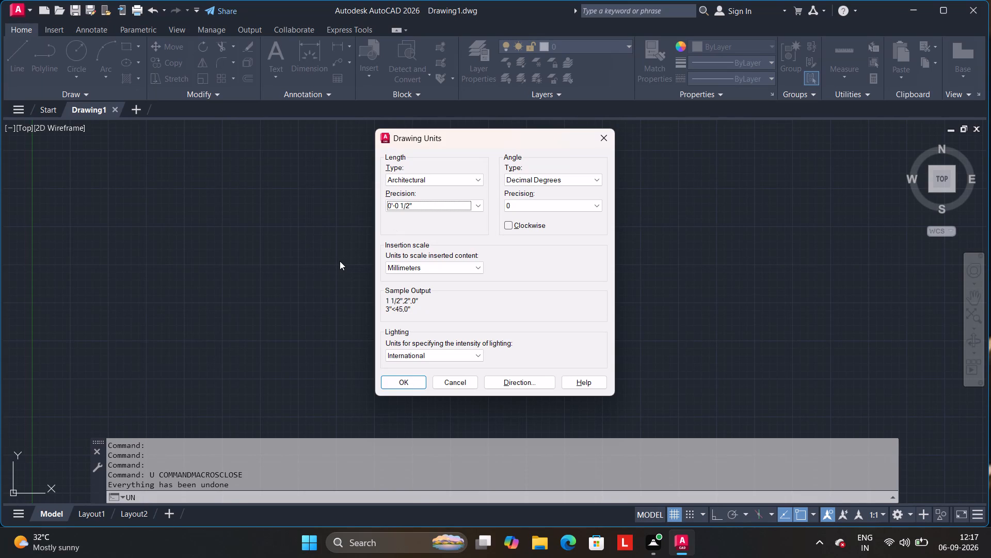
Set the insertion scale for inserted content to Inches and apply the drawing units.
left_click(433, 271)
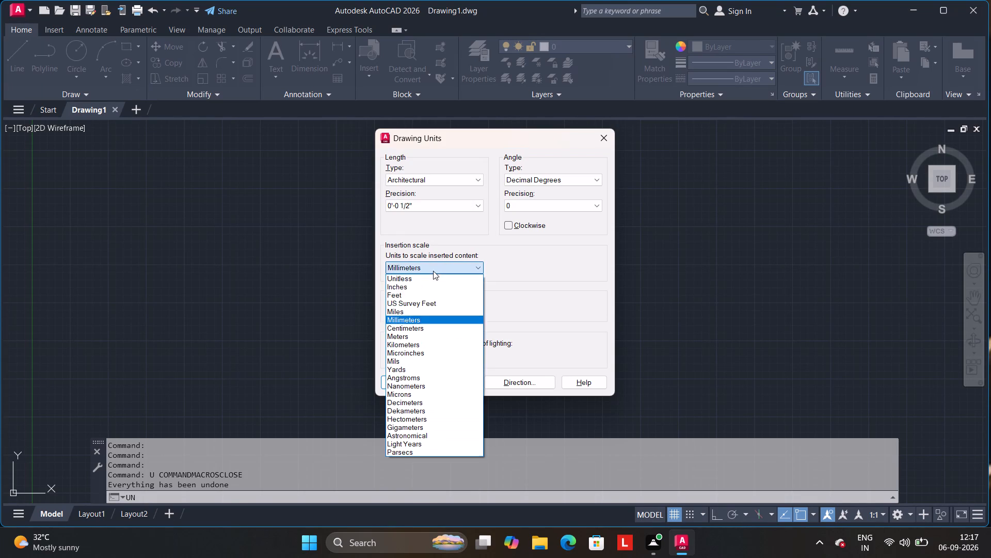
left_click(423, 283)
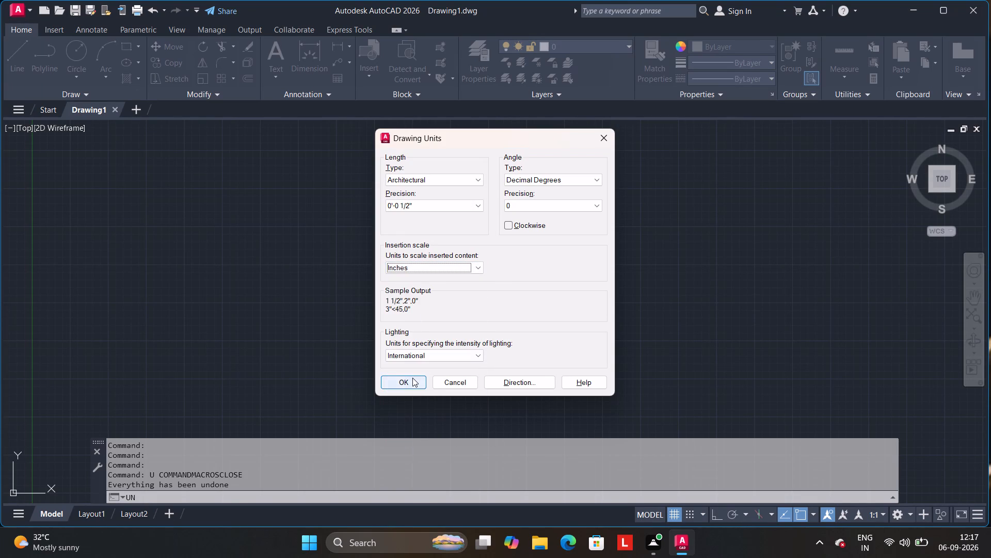
left_click(412, 378)
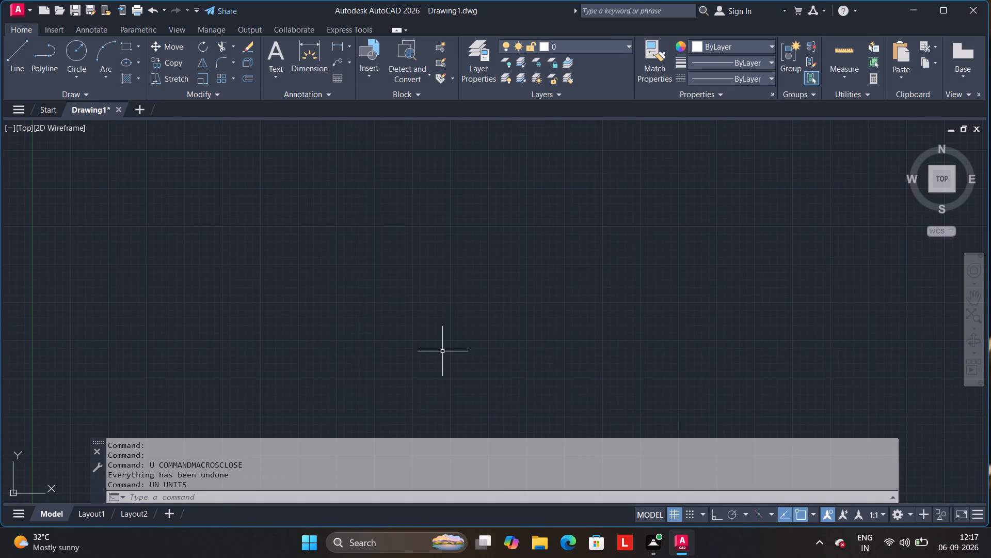
Open the Dimension Style Manager.
key("d")
key("space")
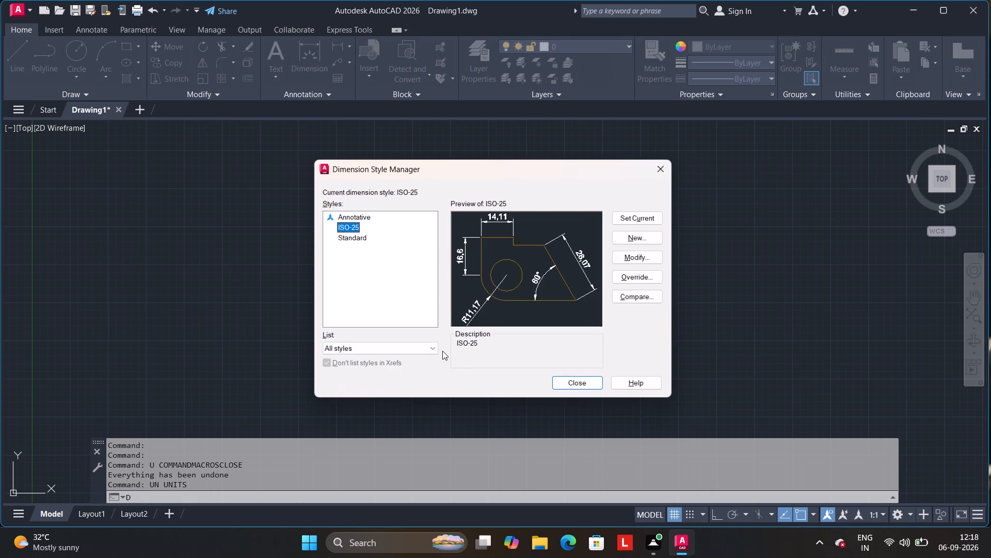
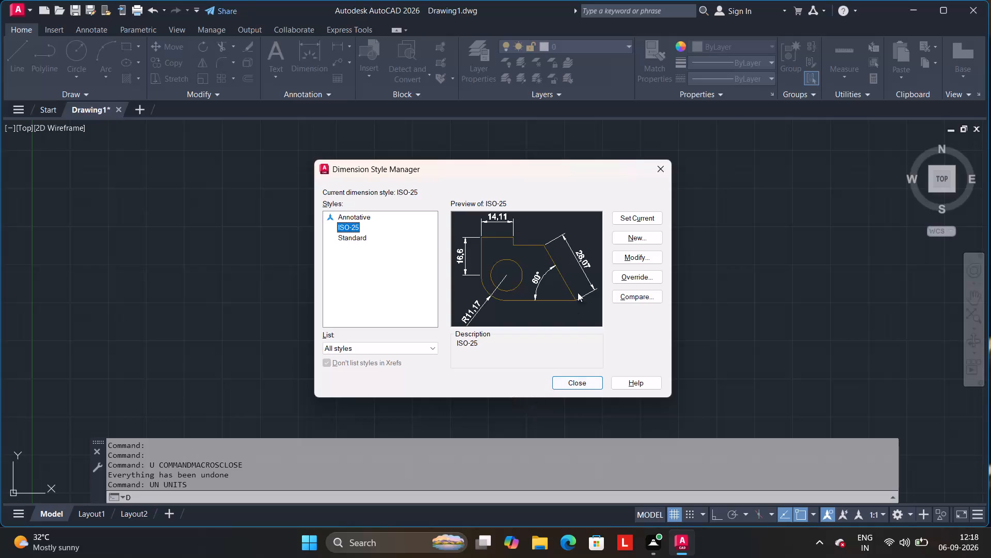
Modify the ISO-25 dimension style's primary units to Architectural format, precision 0'-0 1/2", keeping Horizontal fractions.
left_click(633, 260)
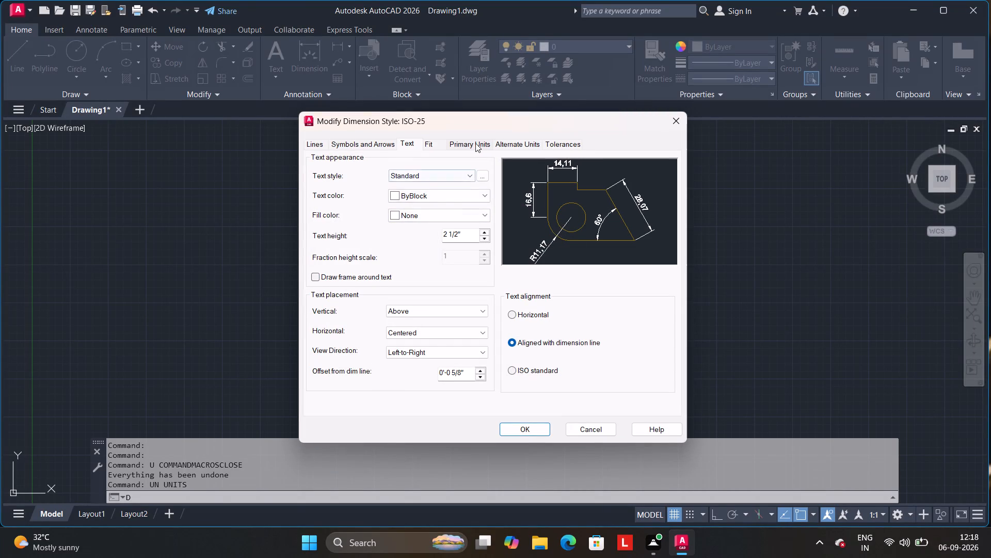
left_click(475, 143)
left_click(470, 164)
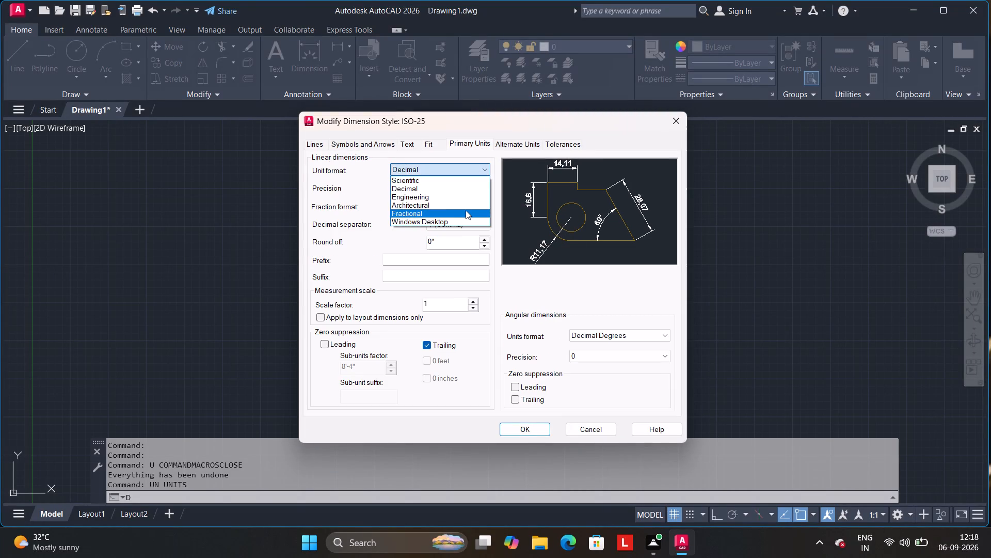
left_click(468, 205)
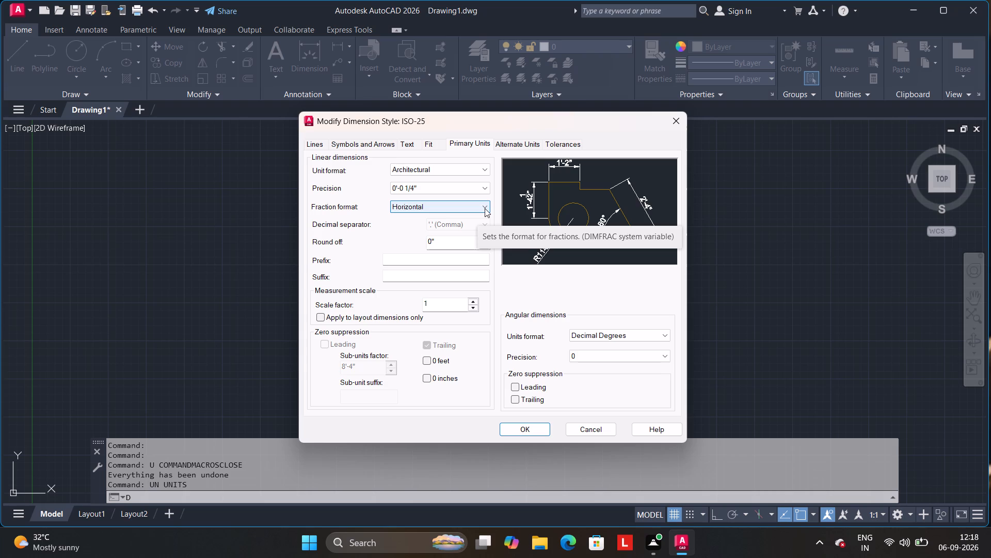
left_click(475, 189)
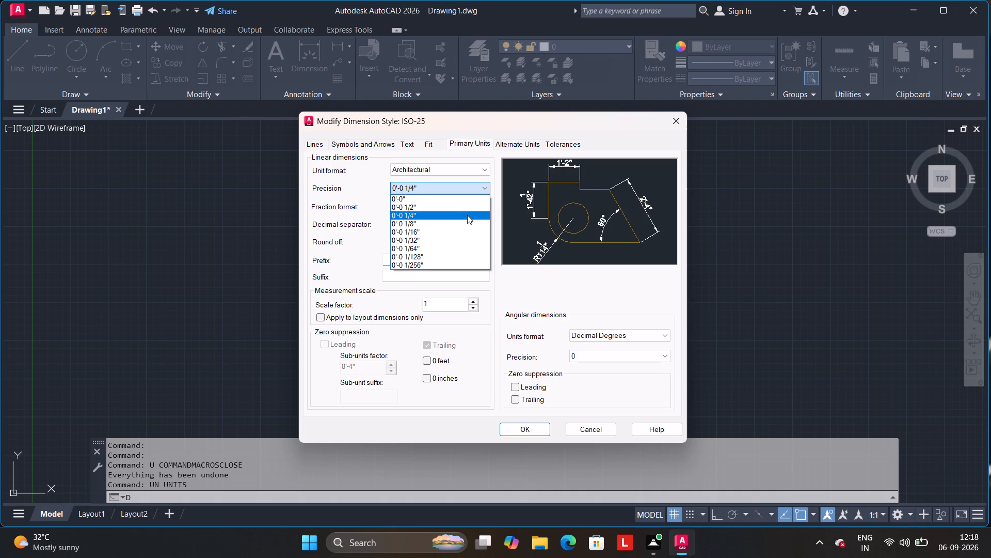
left_click(469, 205)
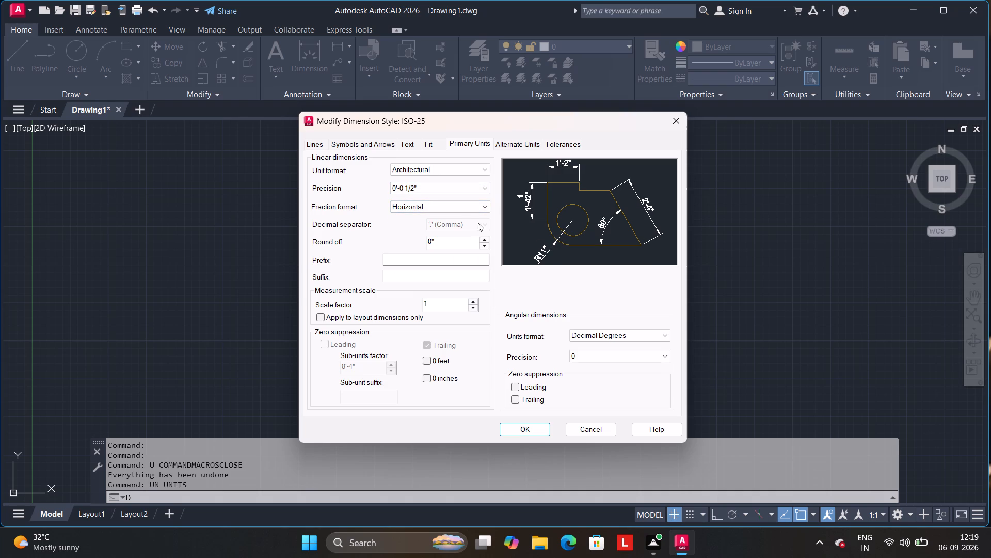
left_click(485, 209)
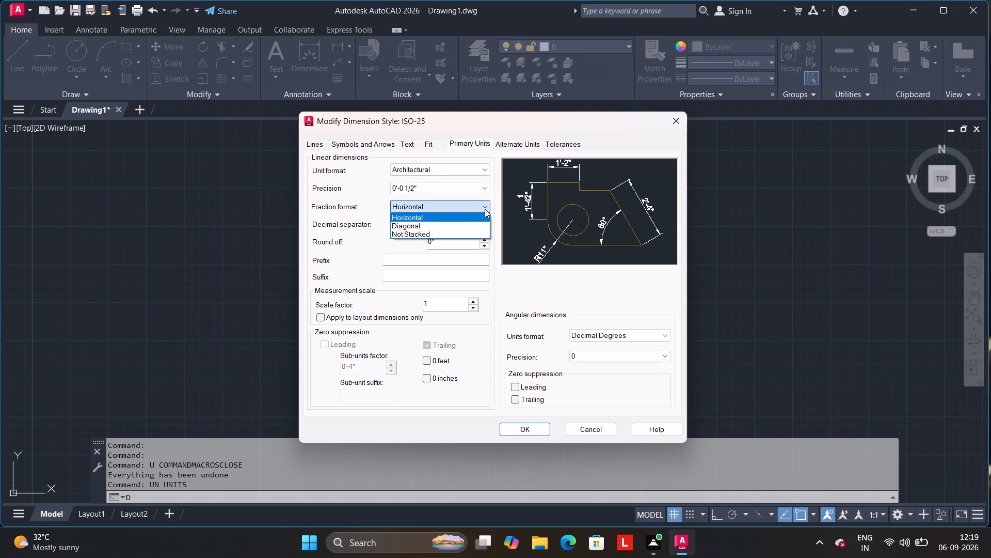
left_click(472, 209)
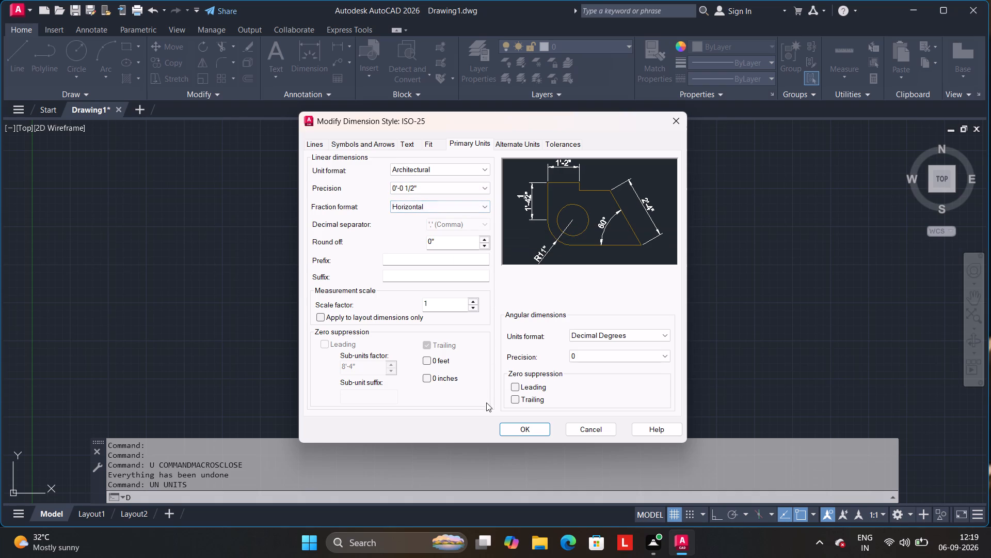
Set the dimension text height of the ISO-25 style to 8".
left_click(409, 147)
left_click(407, 142)
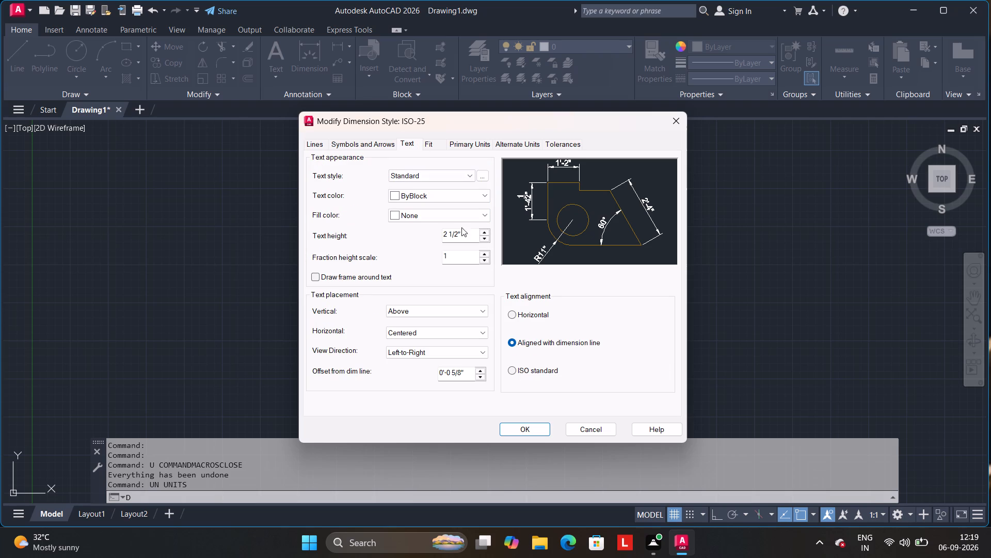
left_click(468, 239)
key("BackSpace")
key("BackSpace")
key("BackSpace")
key("BackSpace")
key("BackSpace")
key("BackSpace")
key("BackSpace")
key("BackSpace")
key("BackSpace")
key("BackSpace")
key("BackSpace")
key("BackSpace")
key("BackSpace")
key("BackSpace")
key("BackSpace")
key("8")
key("Return")
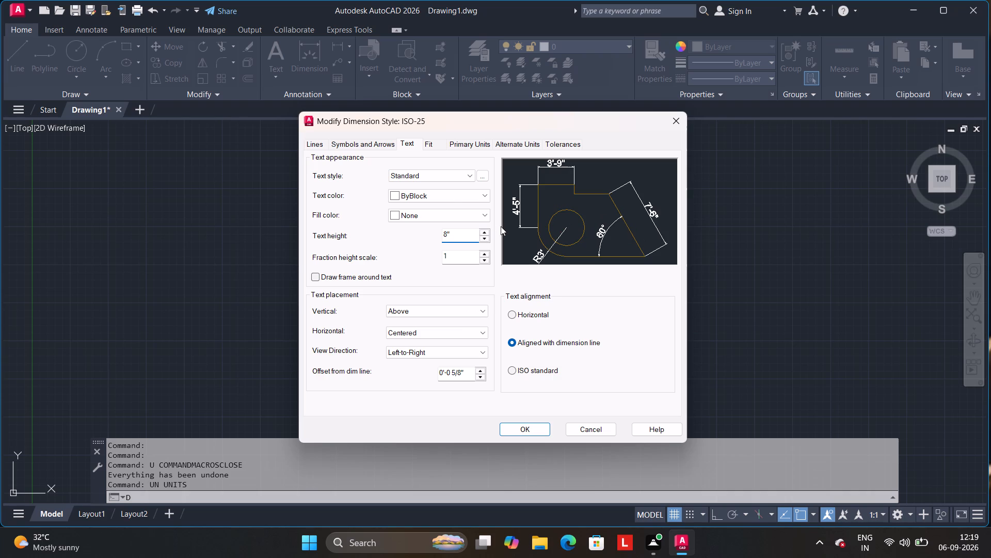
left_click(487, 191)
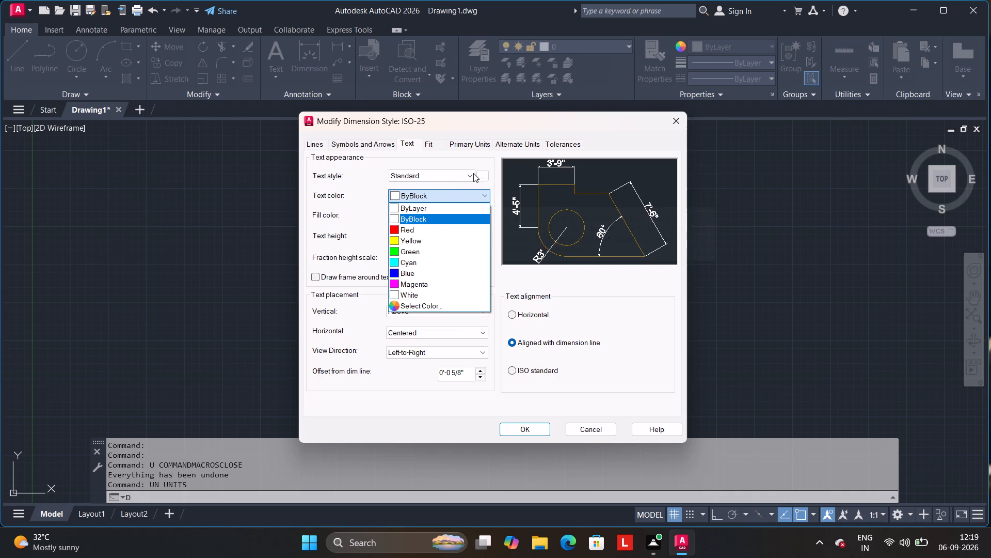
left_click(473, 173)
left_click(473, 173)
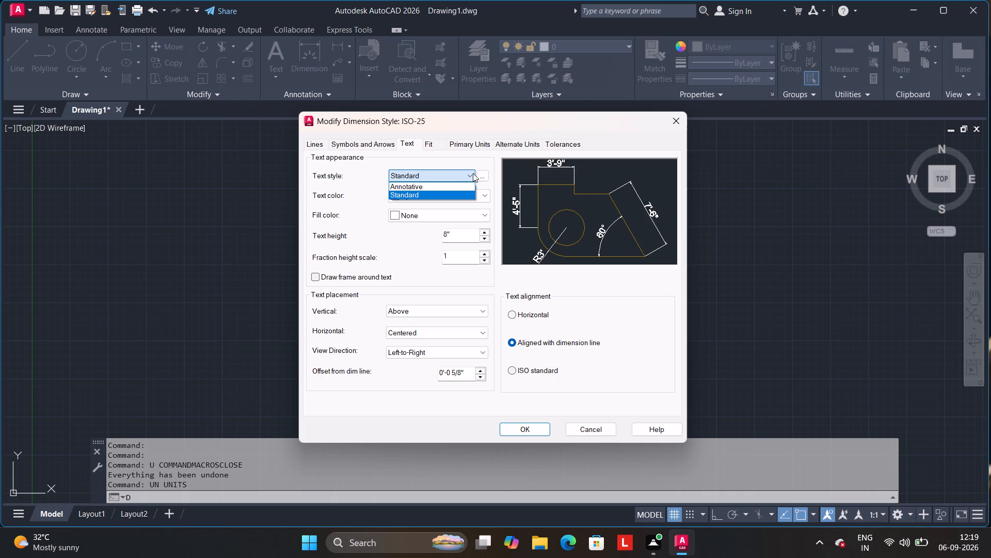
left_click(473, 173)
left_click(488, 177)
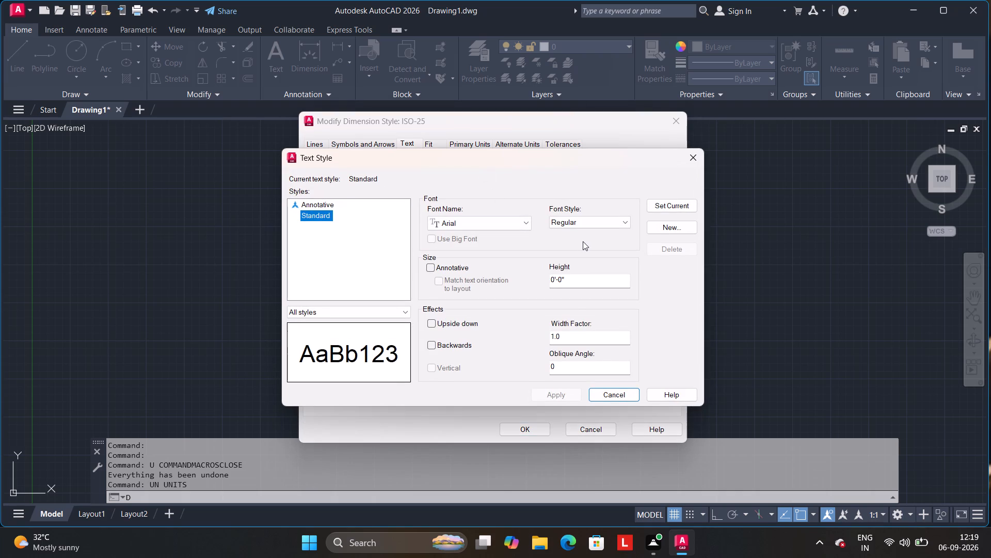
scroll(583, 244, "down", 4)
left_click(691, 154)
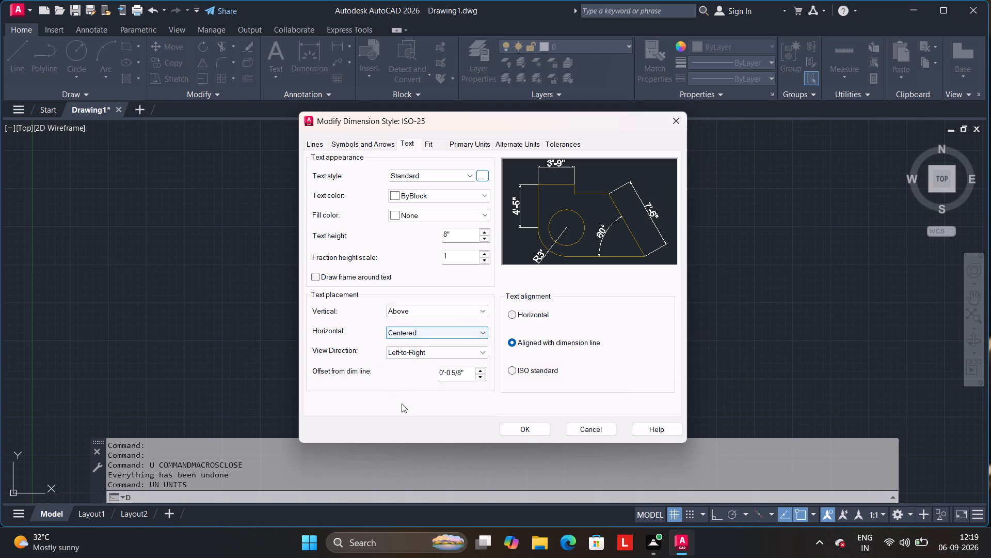
Apply the ISO-25 style changes, set the style as current and close the Dimension Style Manager.
left_click(526, 432)
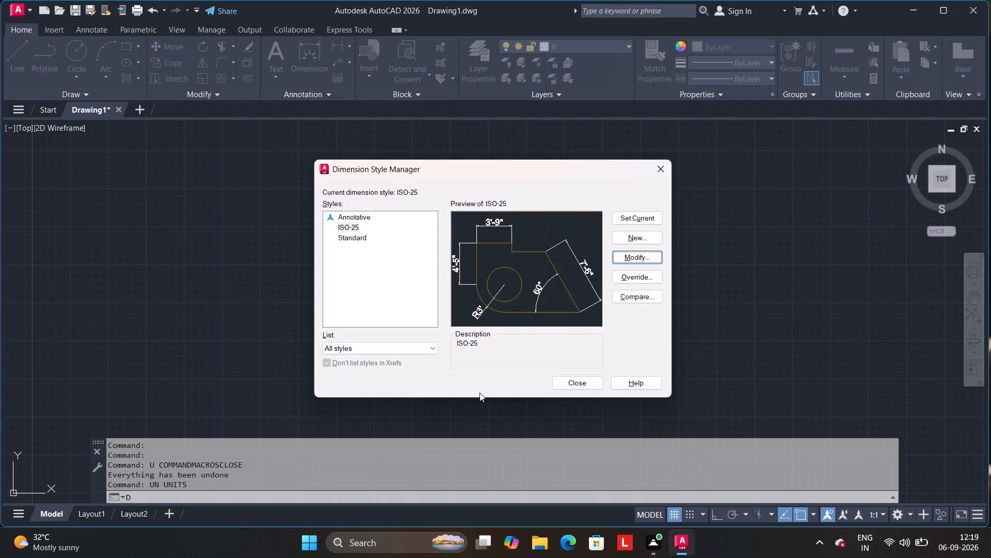
left_click(640, 219)
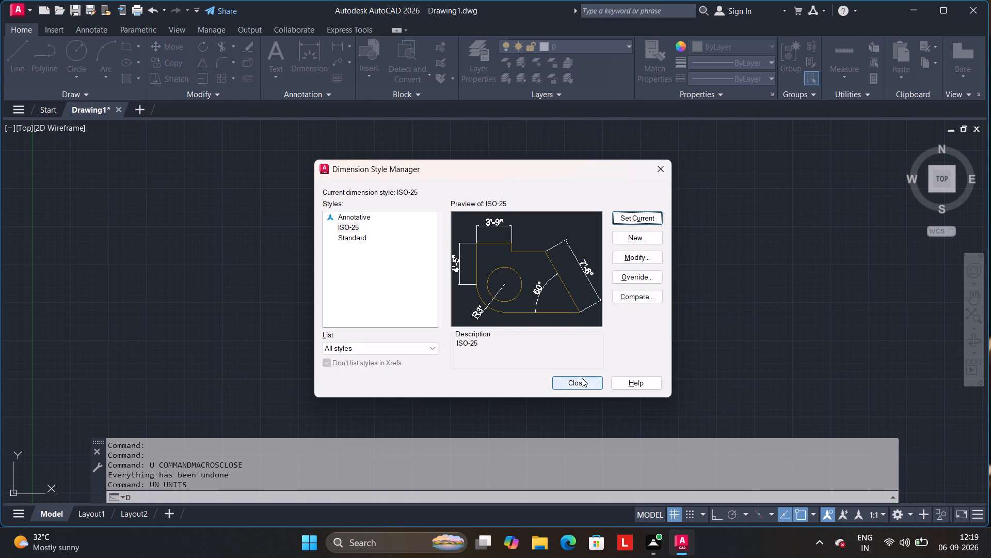
left_click(582, 378)
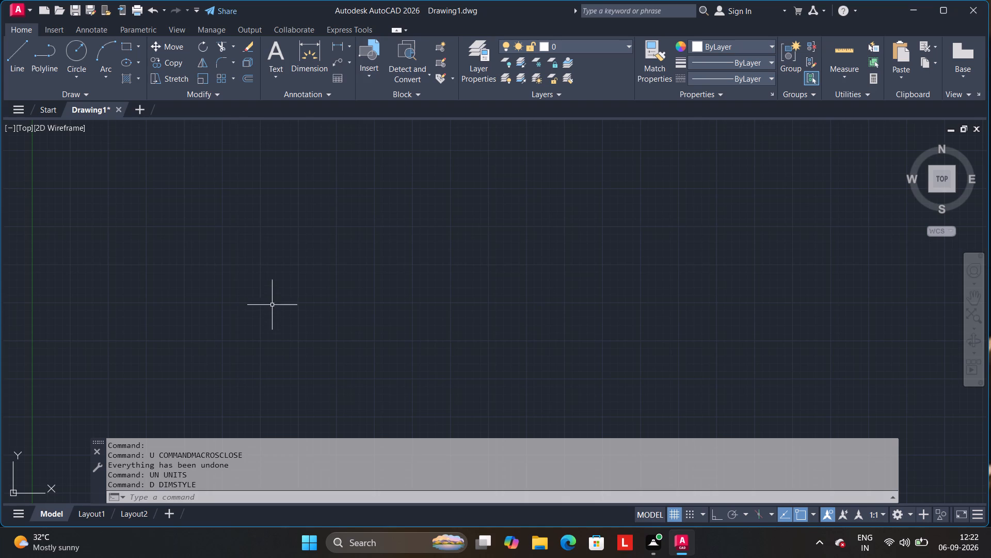
Draw a 40' vertical line downward, undoing the slanted first segment and turning Ortho mode on.
left_click(27, 61)
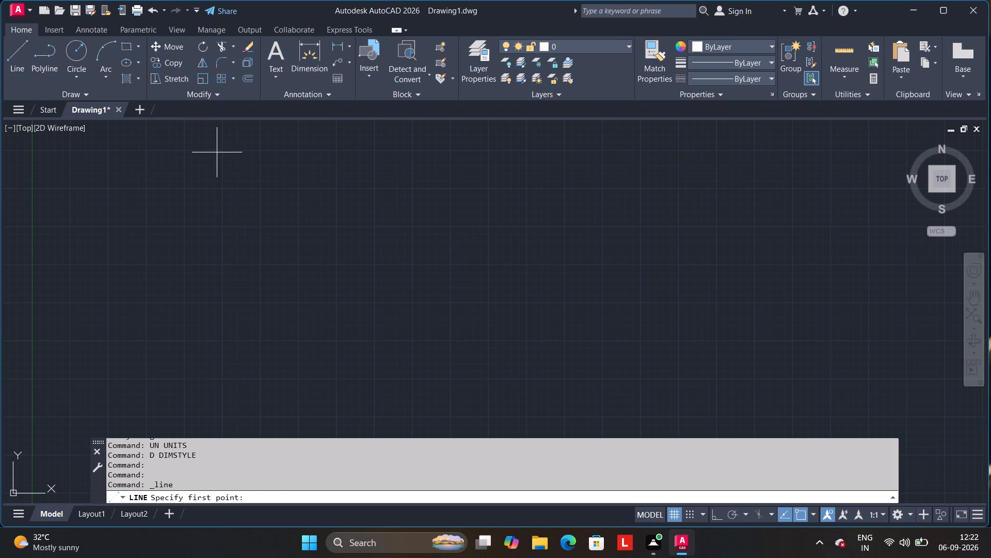
left_click(219, 151)
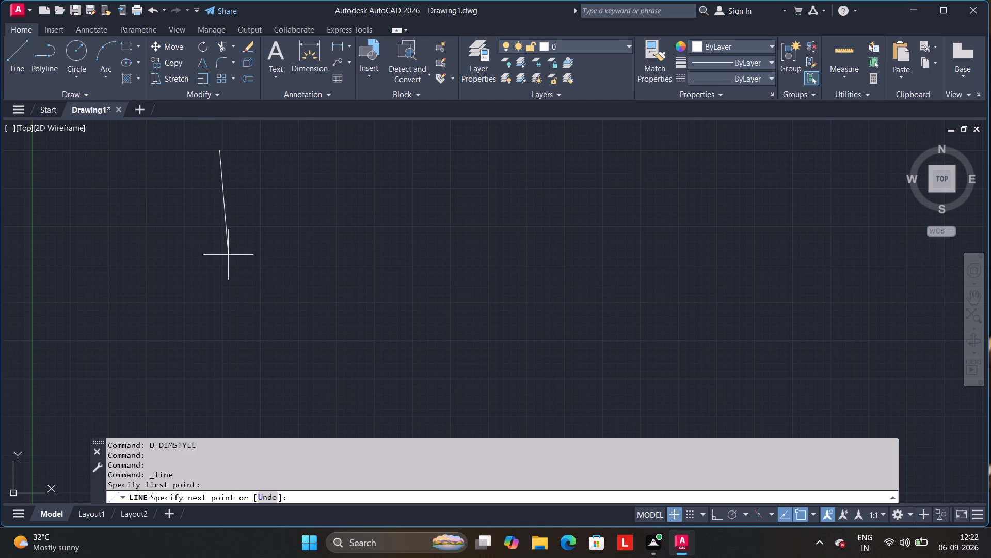
type("40")
key("apostrophe")
key("Return")
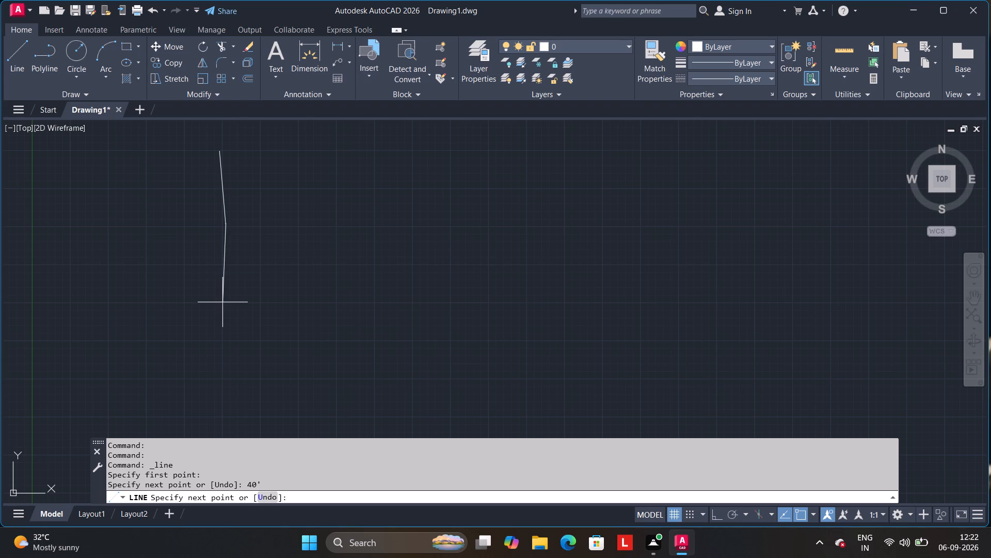
key("ctrl+z")
key("F8")
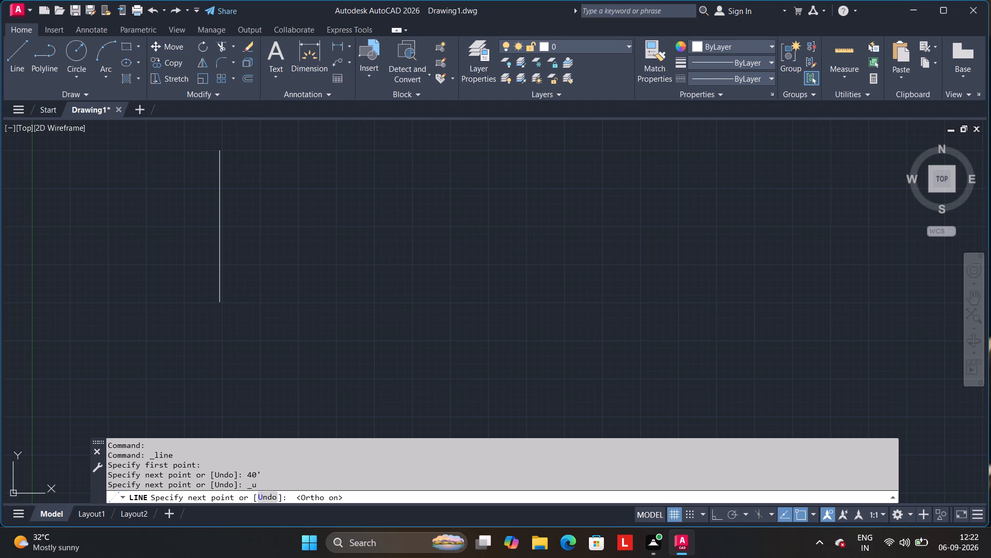
type("40")
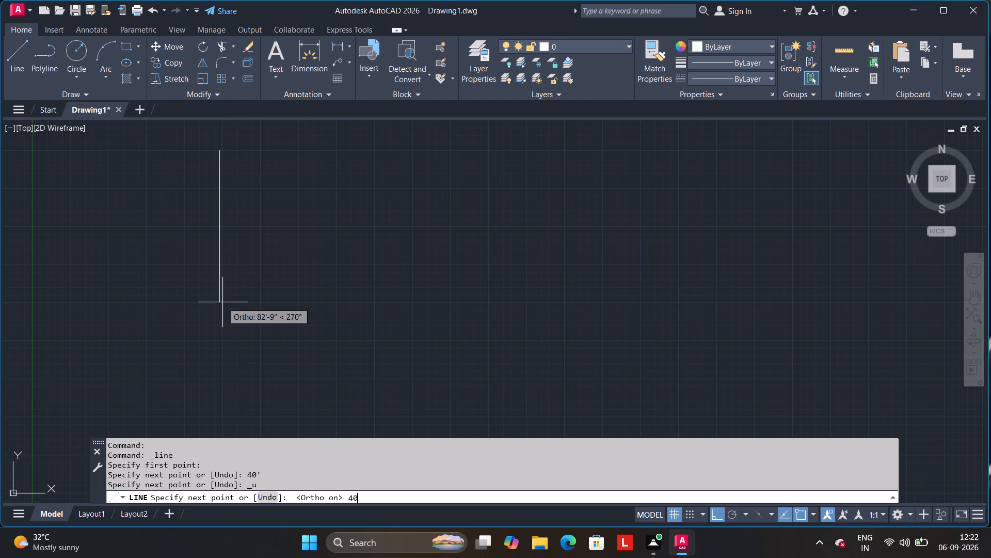
key("apostrophe")
key("Return")
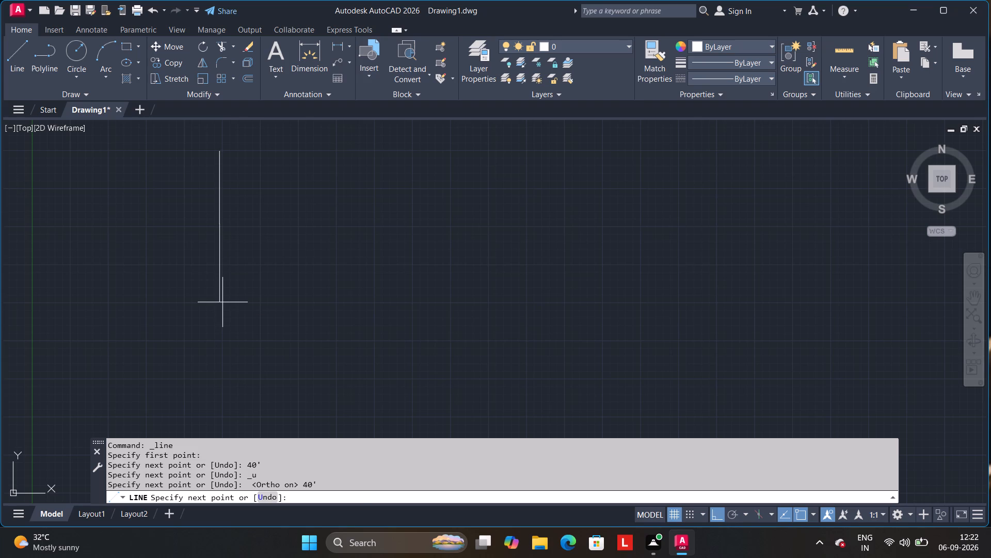
key("Return")
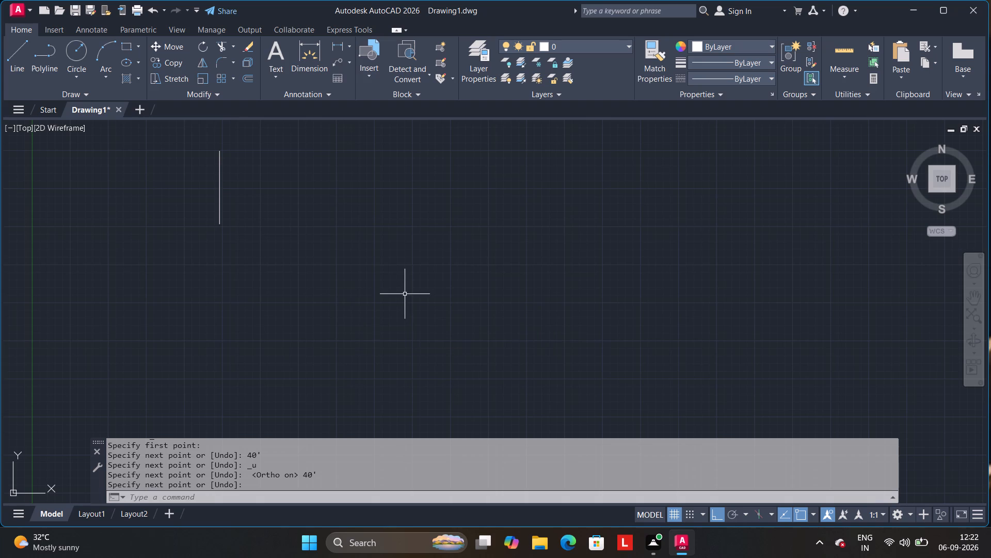
Draw a 28' horizontal line rightward from the vertical line's top end, followed by a shorter downward segment from its far end.
middle_click_drag(256, 149, 247, 254)
scroll(230, 259, "up", 1)
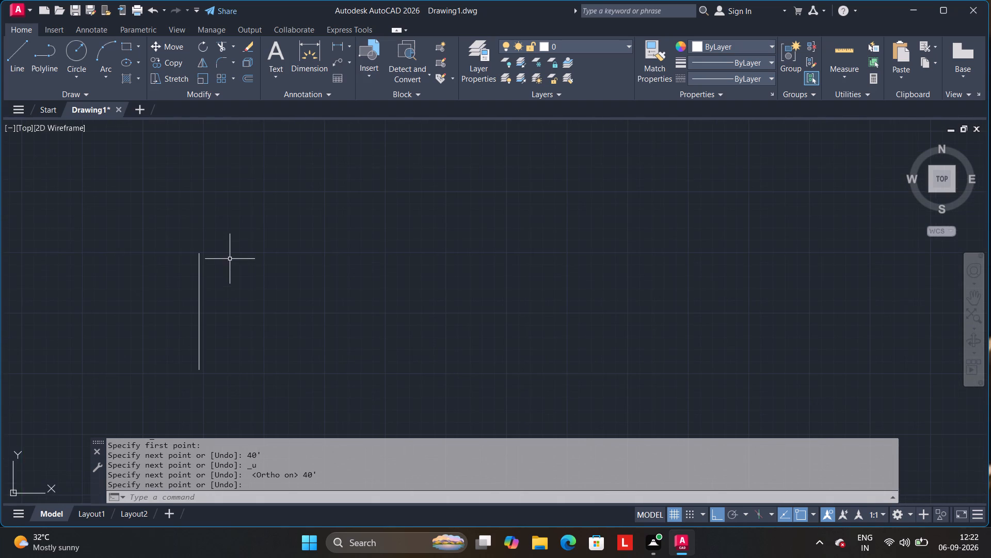
scroll(230, 260, "up", 1)
middle_click_drag(229, 260, 282, 178)
scroll(229, 260, "up", 1)
middle_click_drag(275, 223, 298, 203)
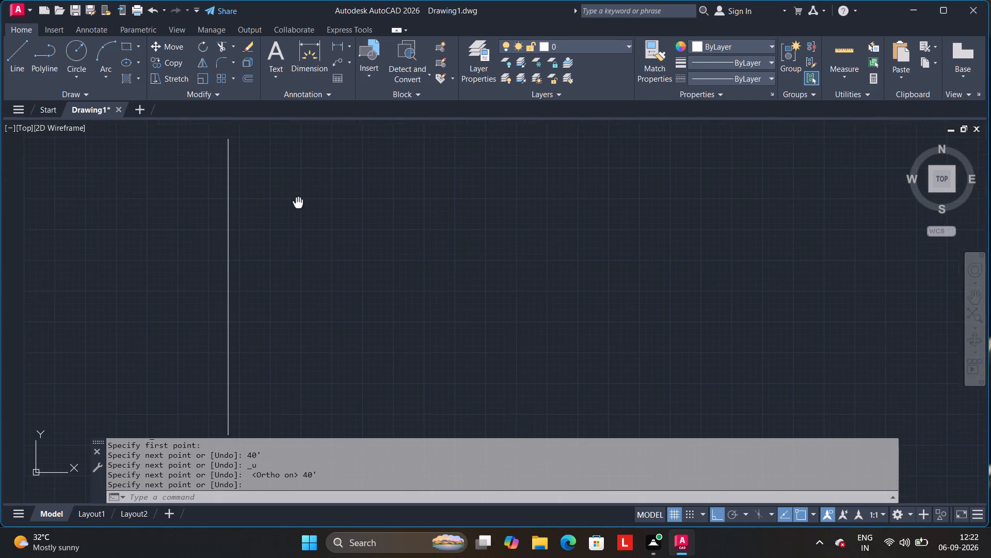
middle_click_drag(298, 203, 302, 199)
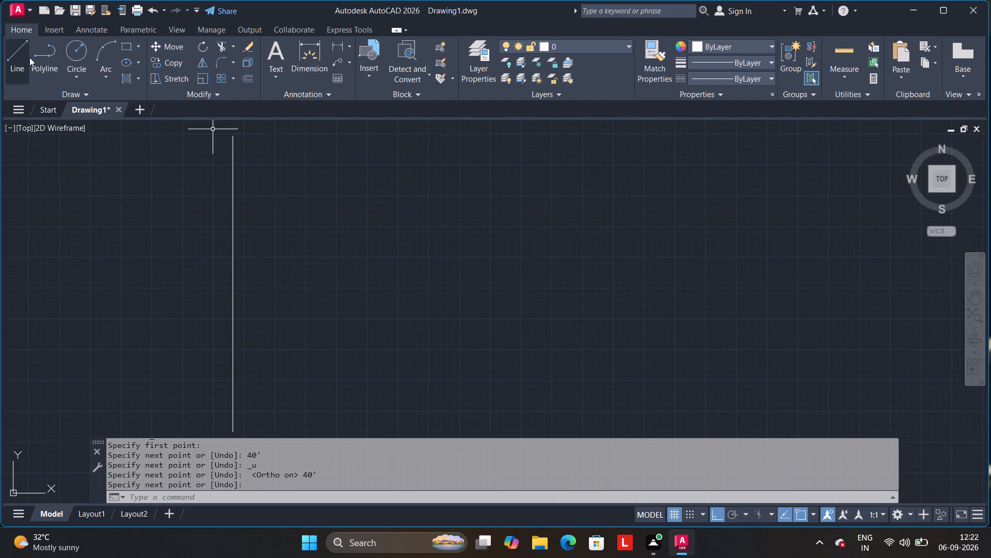
left_click(29, 57)
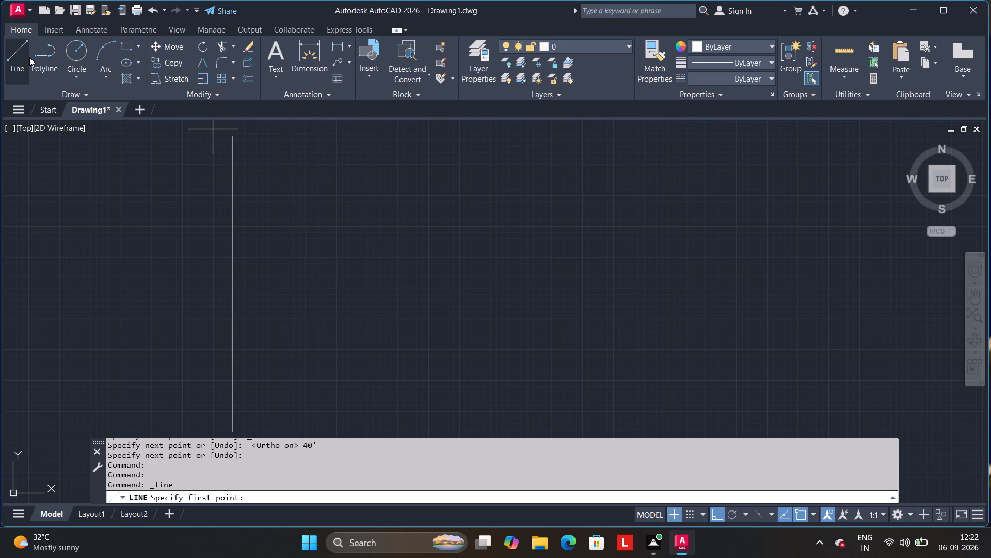
left_click(27, 55)
left_click(233, 141)
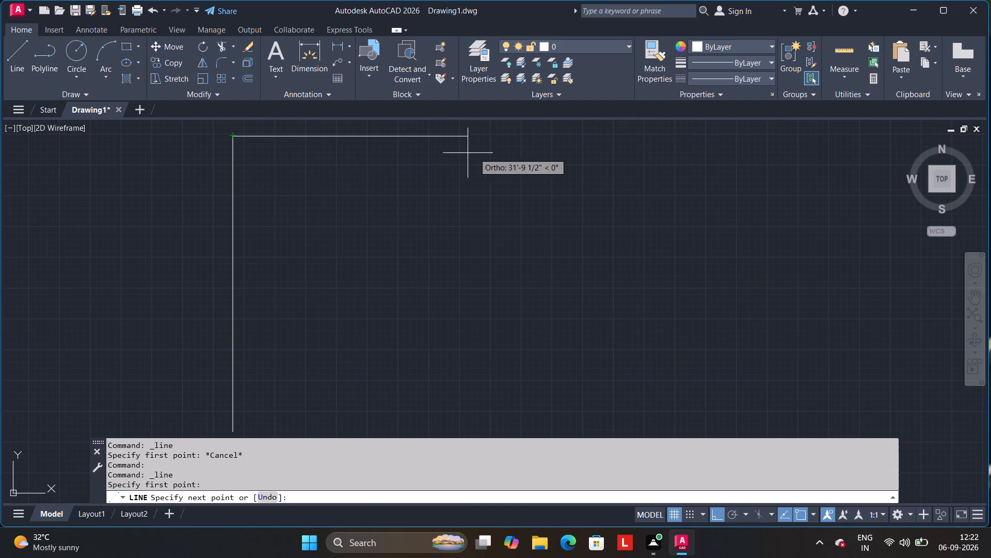
type("28'")
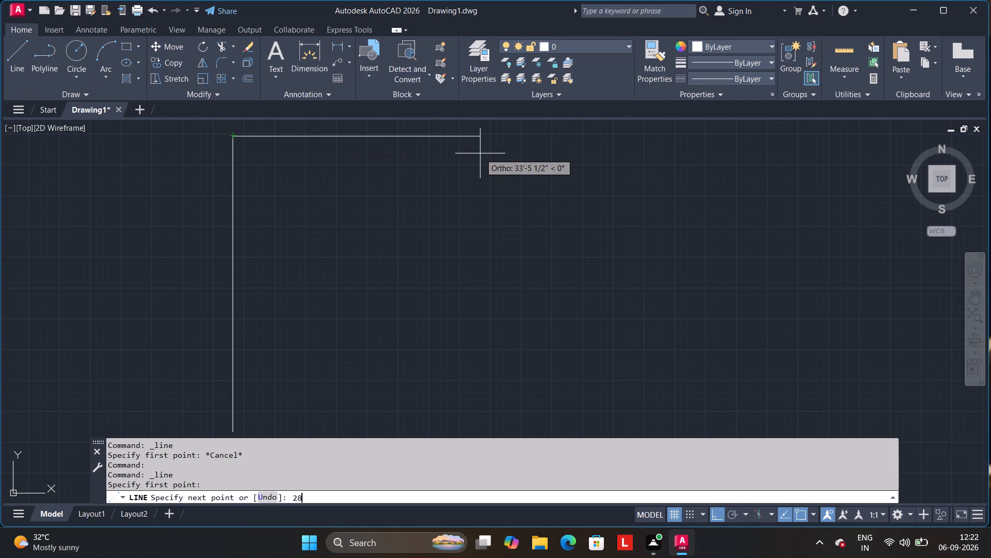
key("Return")
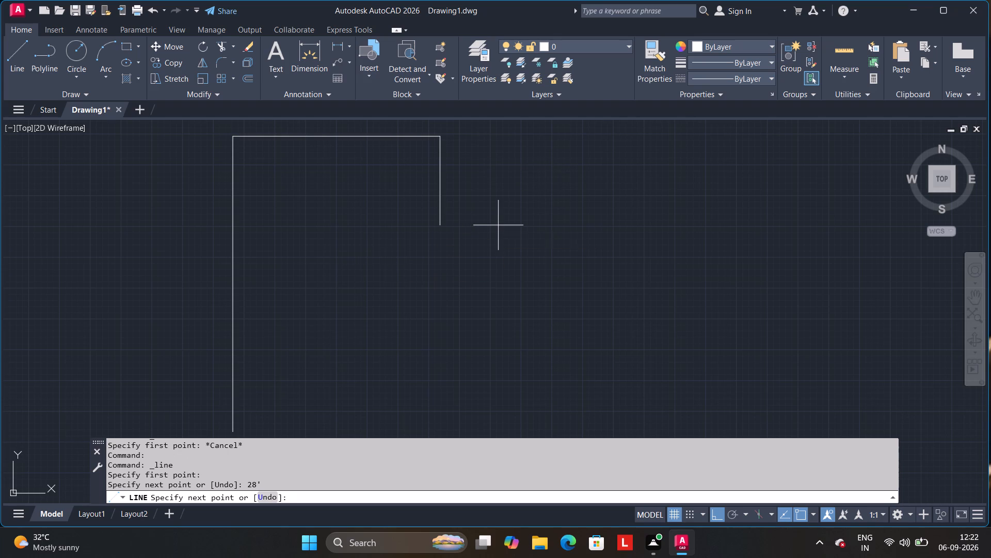
left_click(498, 225)
key("Escape")
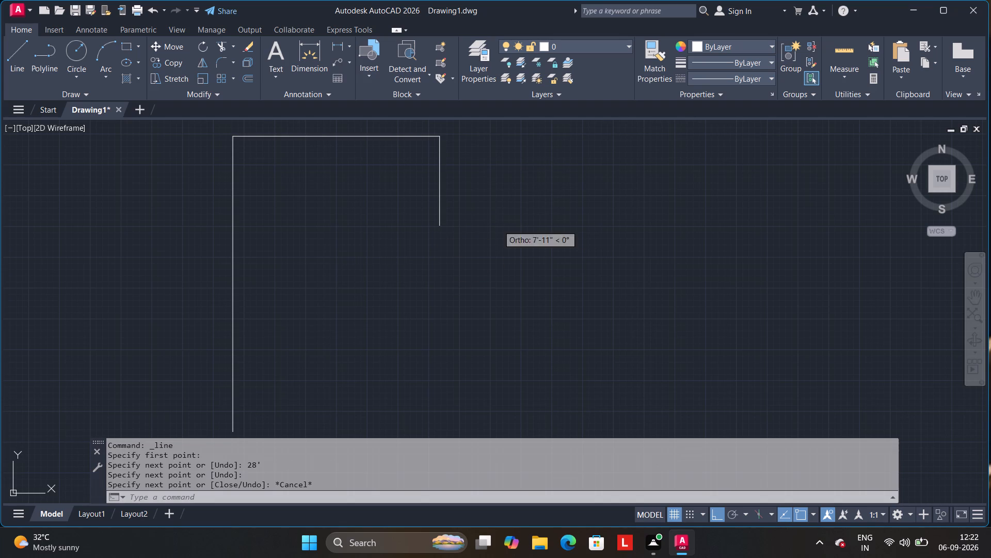
Delete the short vertical segment hanging from the far end of the 28' horizontal line.
left_click(440, 198)
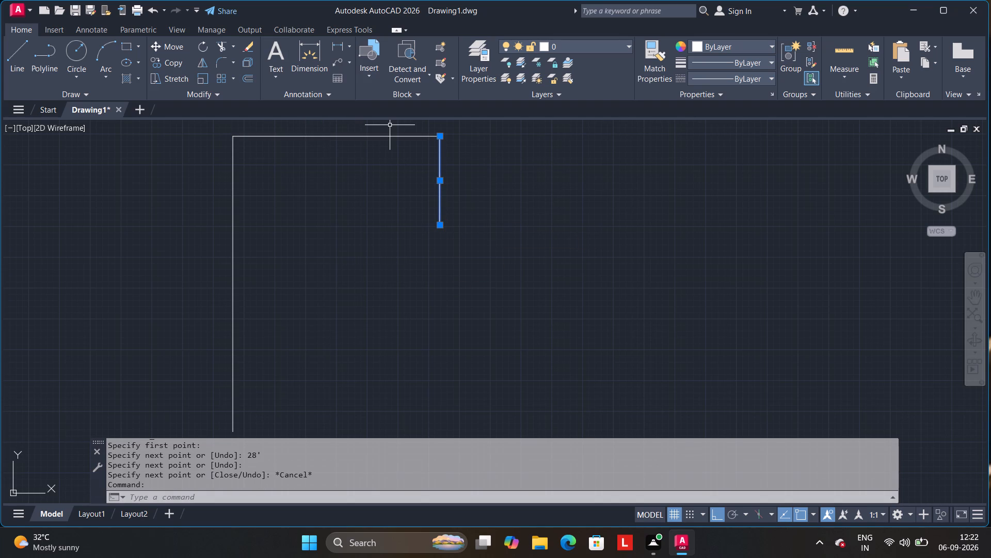
key("Delete")
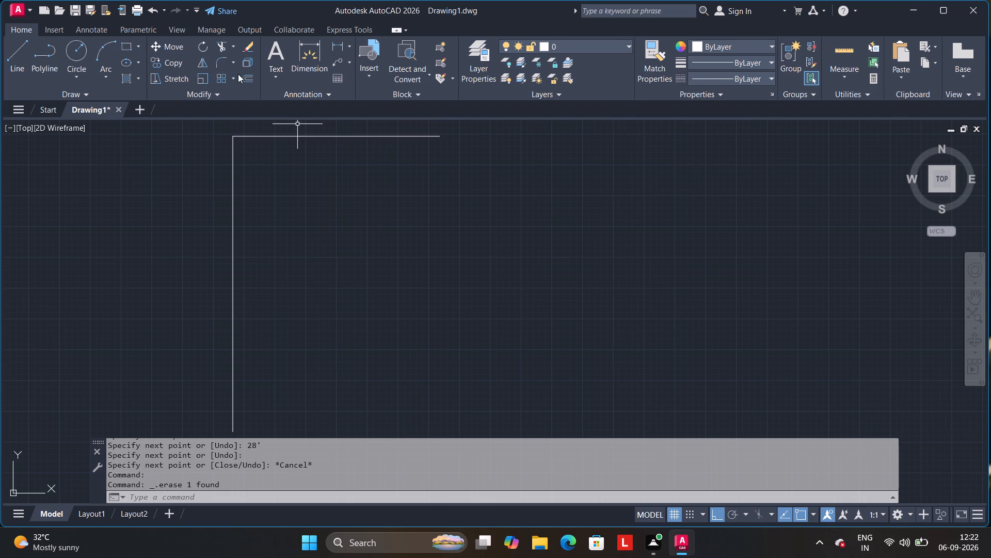
Offset the 28' horizontal line and the 40' vertical line 9" toward the inside of the outline.
left_click(250, 75)
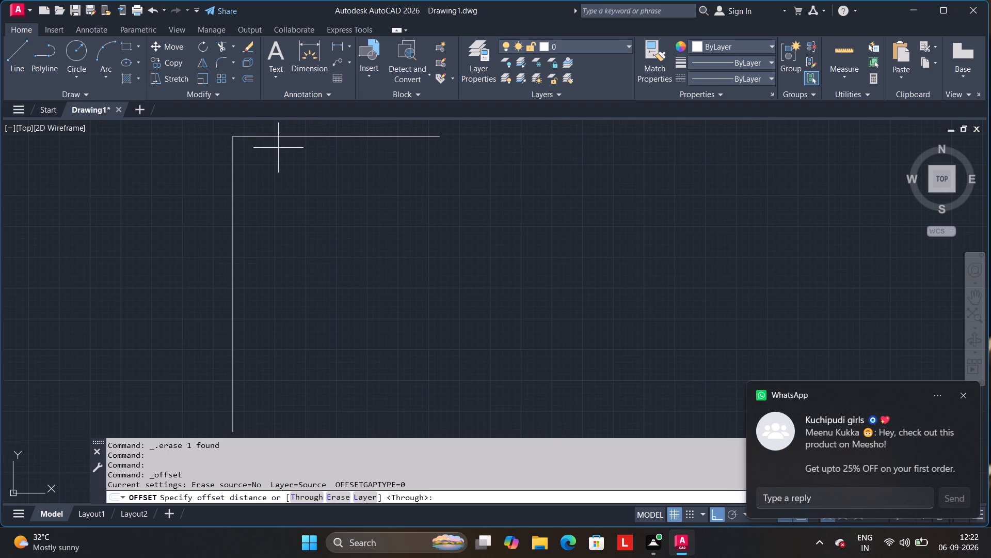
key("9")
key("Return")
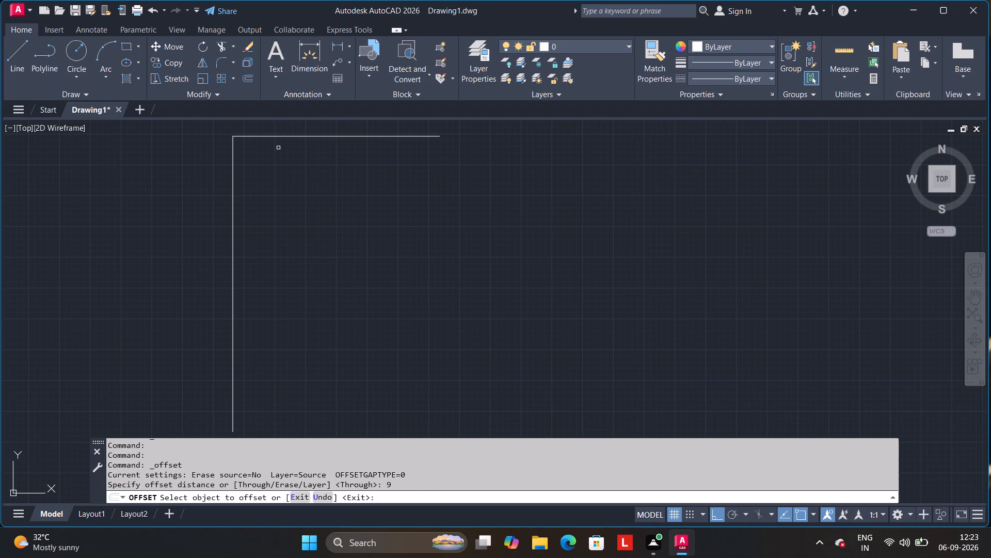
left_click(289, 137)
left_click(289, 181)
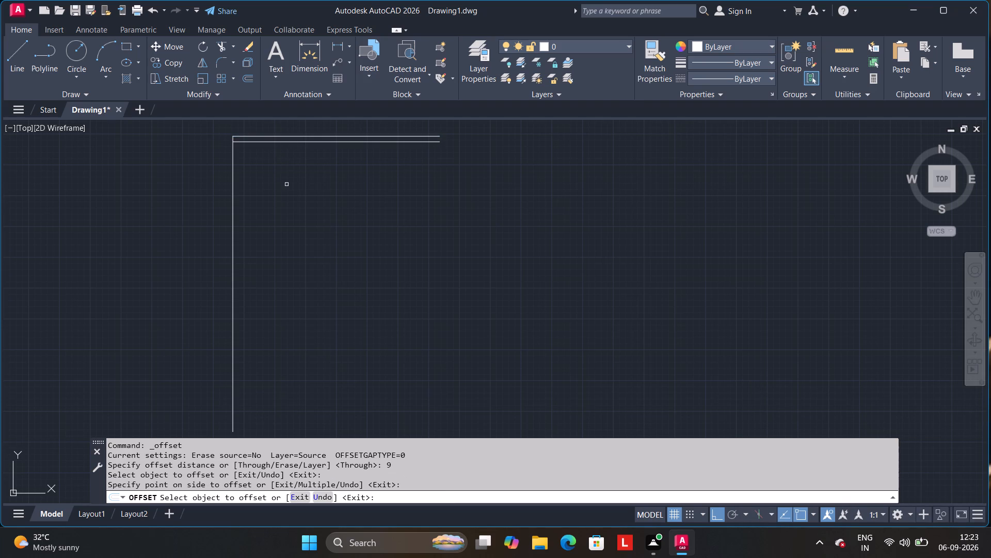
key("space")
key("space")
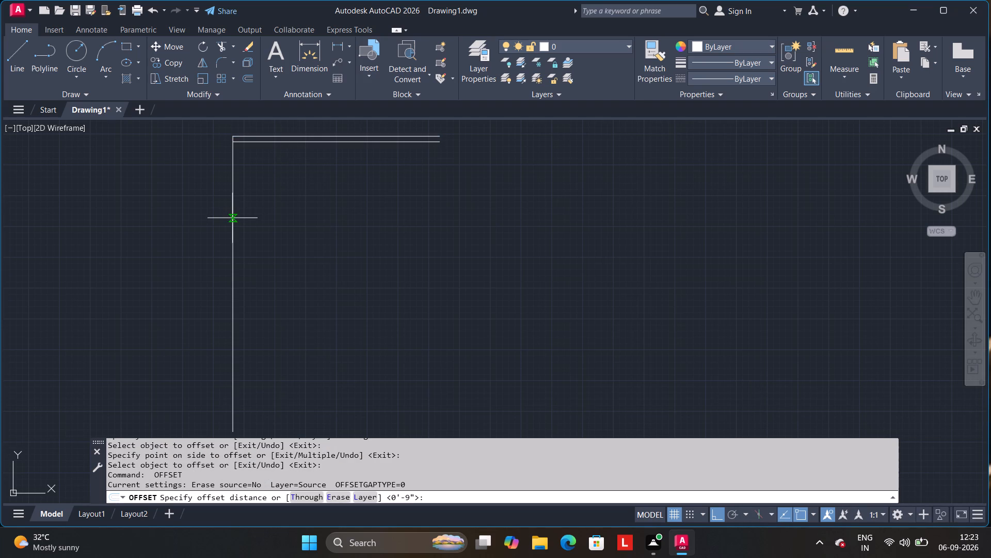
key("space")
left_click(232, 218)
left_click(268, 222)
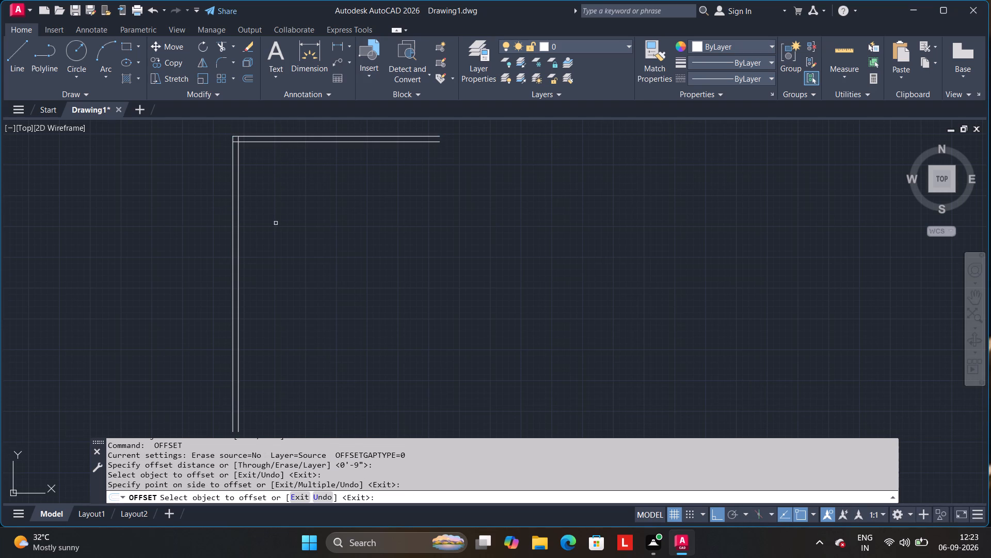
Trim the overlapping ends of the two inner offset lines where they cross at the upper-left wall corner.
scroll(228, 177, "up", 2)
scroll(284, 145, "up", 1)
middle_click_drag(284, 145, 287, 314)
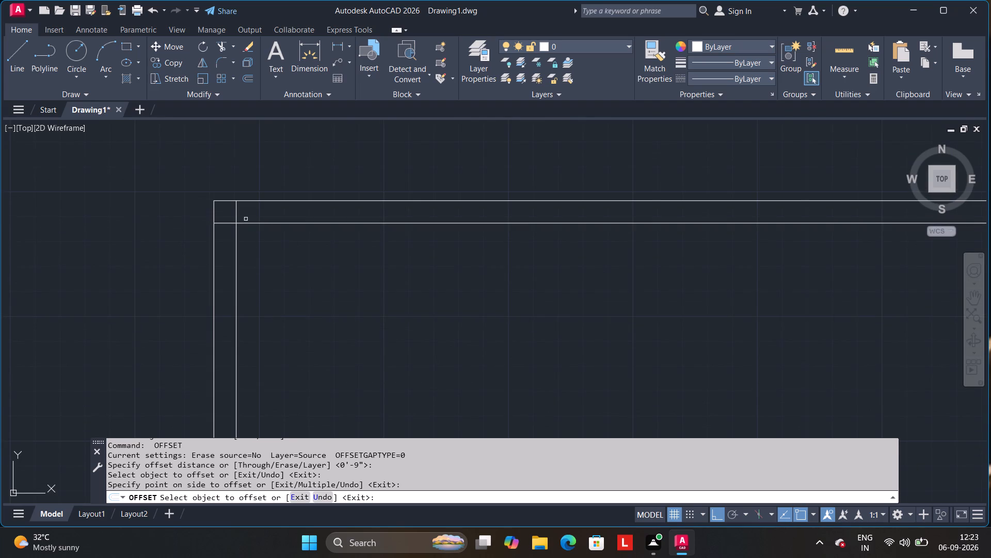
scroll(246, 219, "up", 2)
left_click(219, 45)
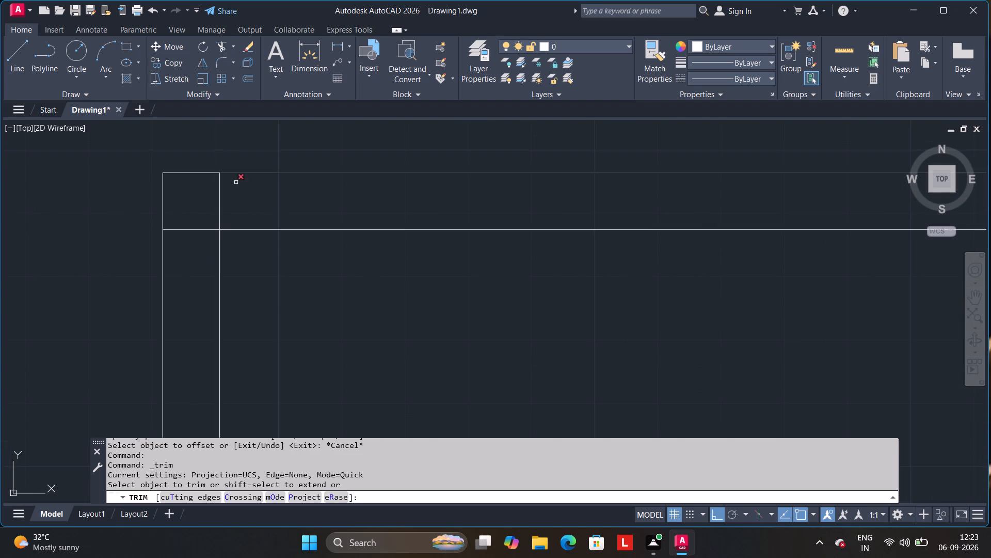
left_click_drag(236, 192, 196, 260)
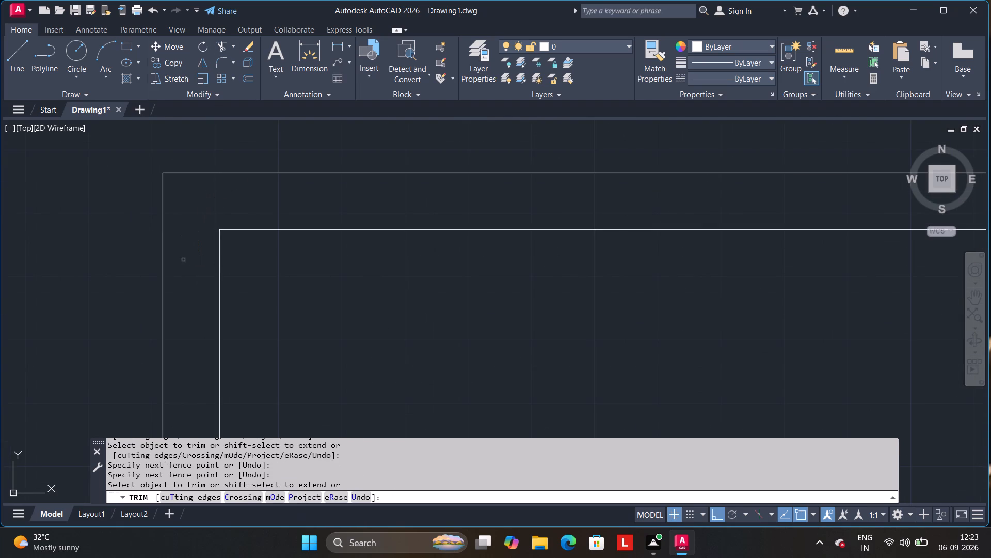
key("Escape")
scroll(360, 365, "down", 3)
middle_click_drag(369, 366, 290, 220)
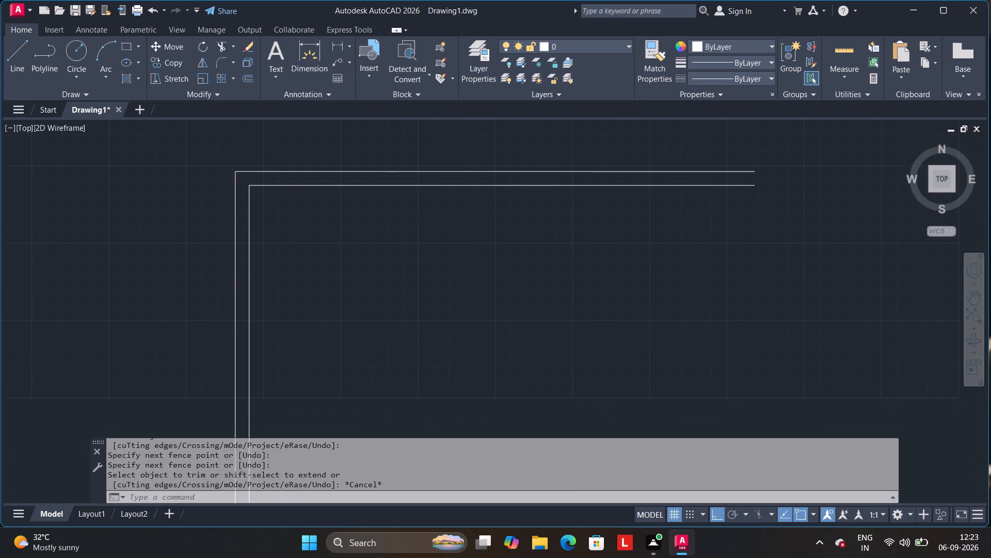
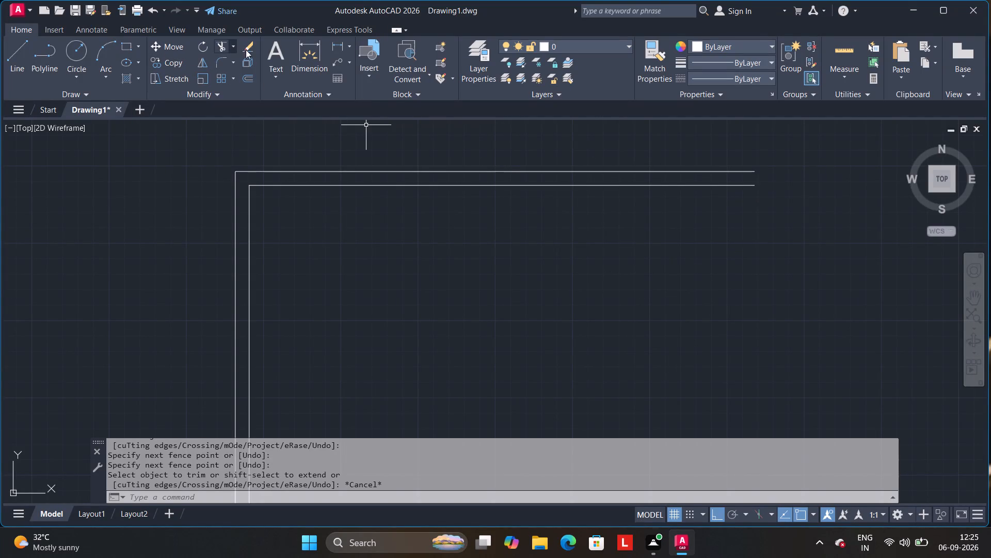
Offset the inner line of the 40' wall 11' toward the inside of the plan.
middle_click_drag(298, 254, 294, 213)
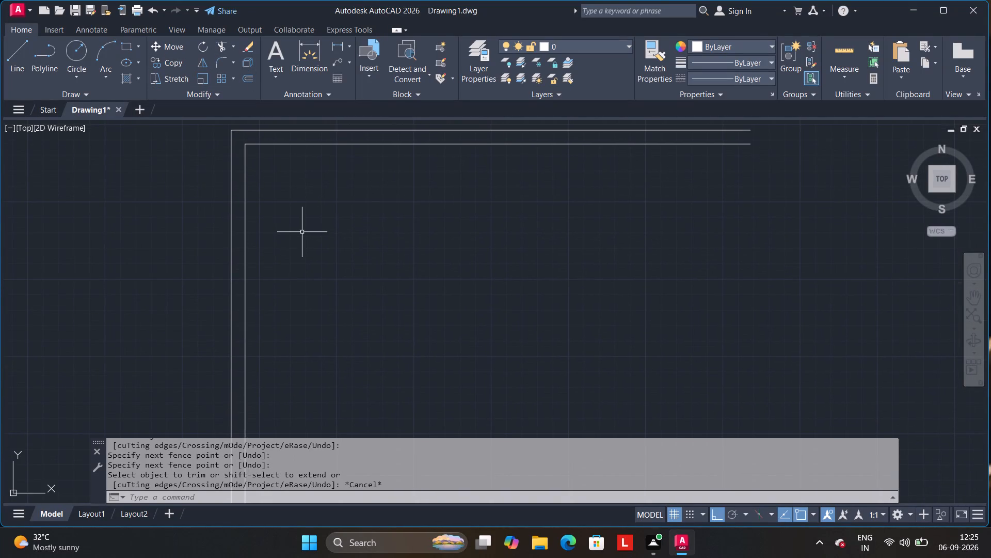
scroll(302, 233, "down", 1)
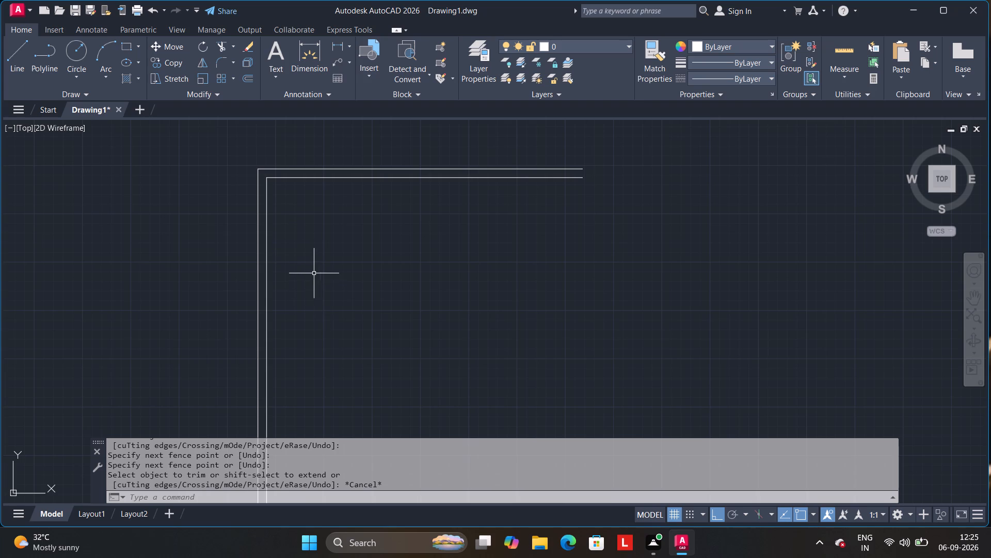
left_click(249, 81)
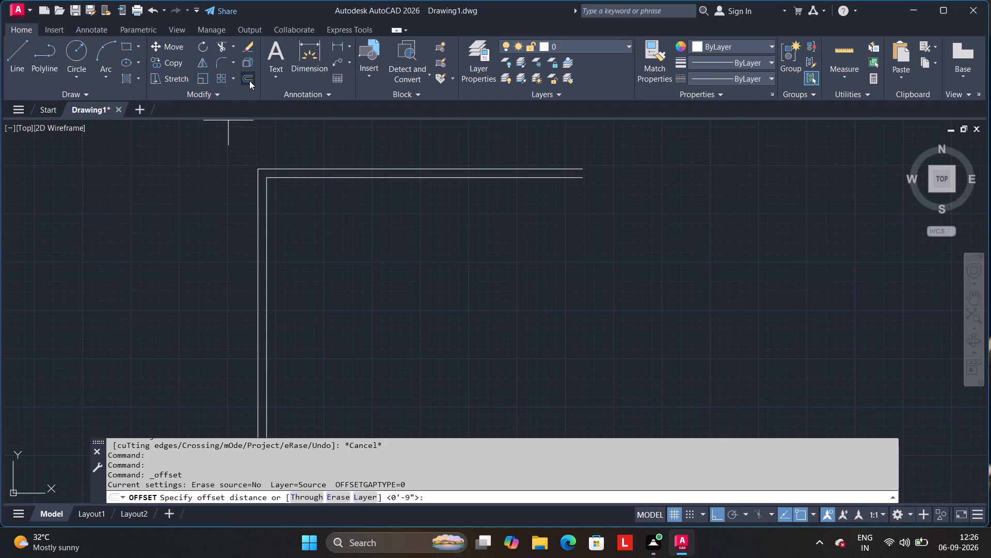
type("11'")
key("Return")
left_click(267, 265)
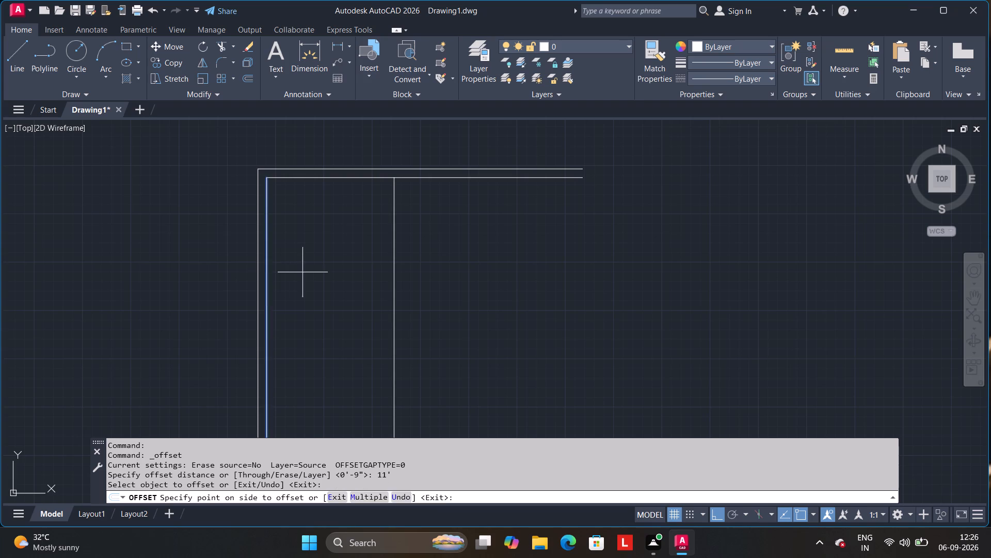
left_click(305, 273)
key("Return")
Offset the new interior vertical line 6" further into the plan to form the first partition wall.
key("Return")
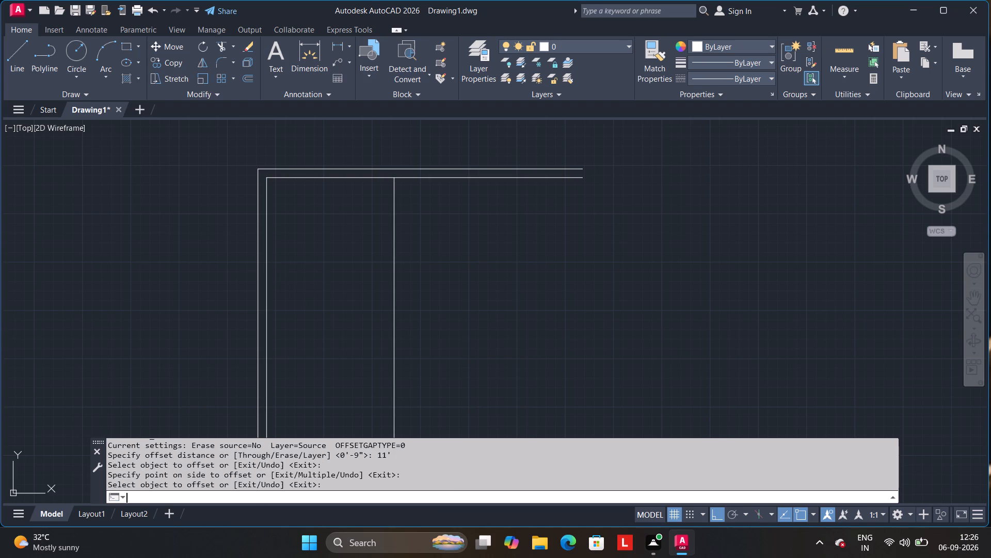
key("6")
key("Return")
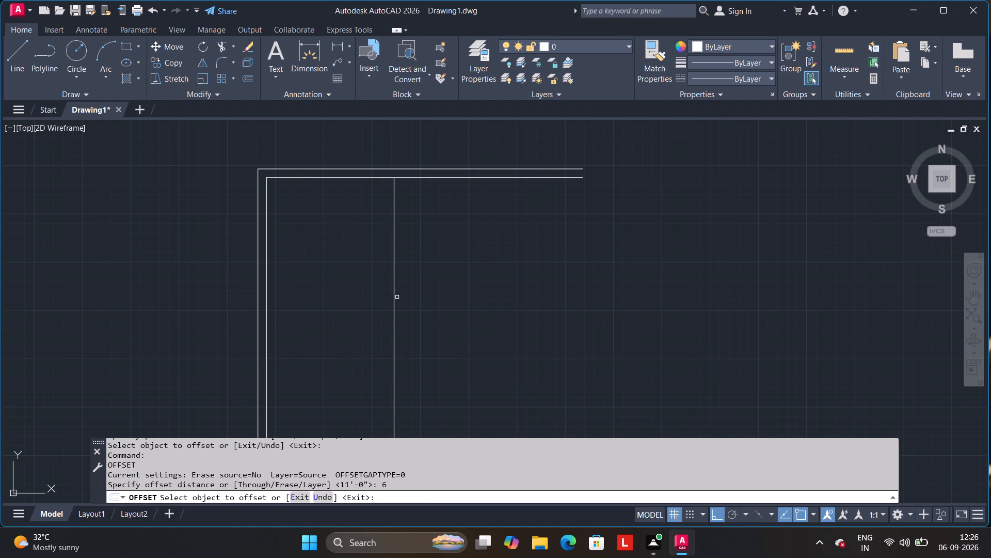
left_click(393, 305)
left_click(446, 326)
key("Return")
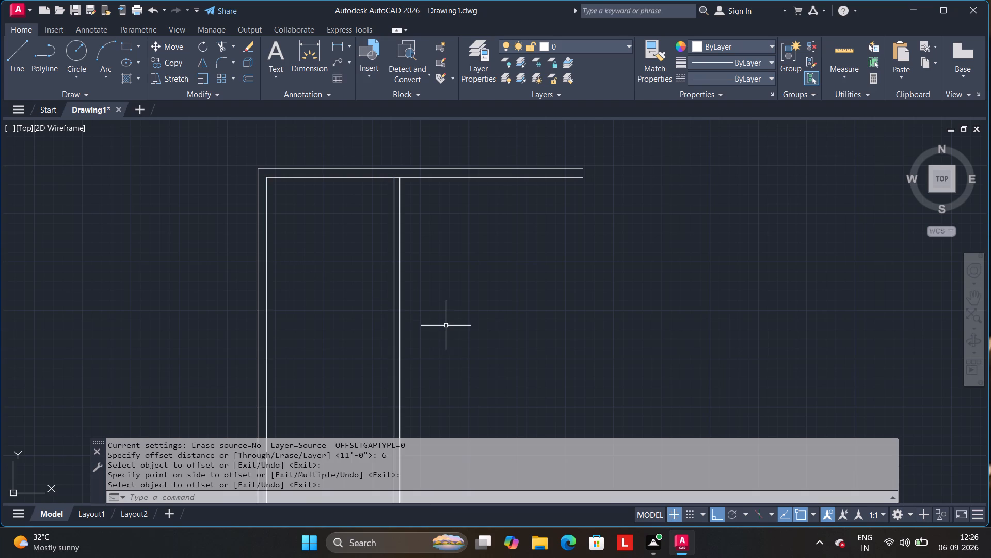
Offset the partition wall's far line, on the side away from the 40' wall, 4'6" further into the plan.
key("Return")
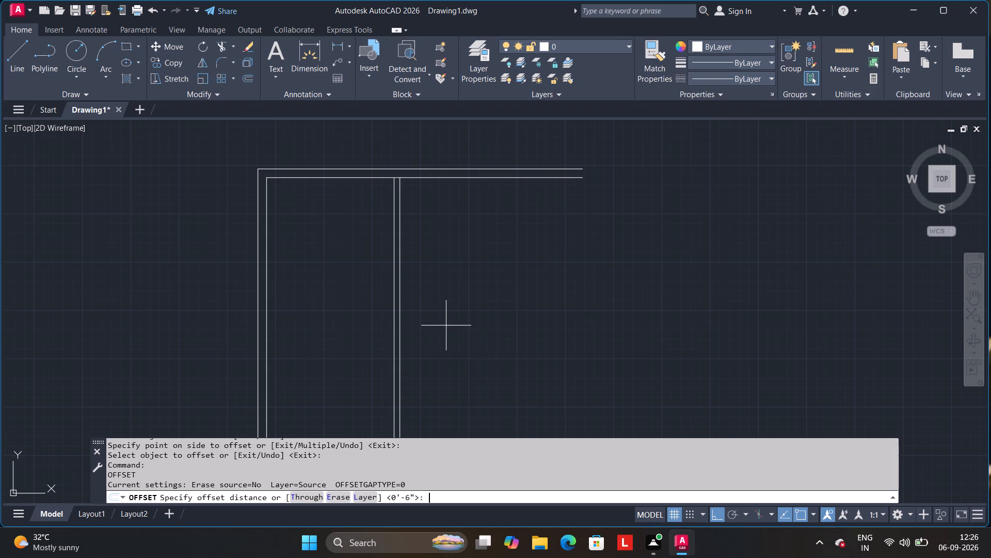
key("4")
type("'6")
key("Return")
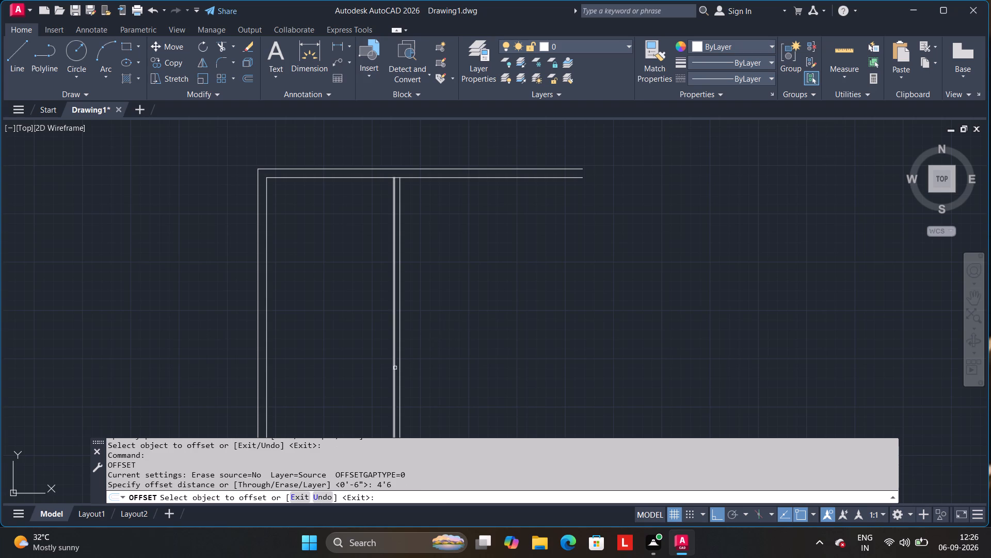
left_click(401, 371)
left_click(492, 374)
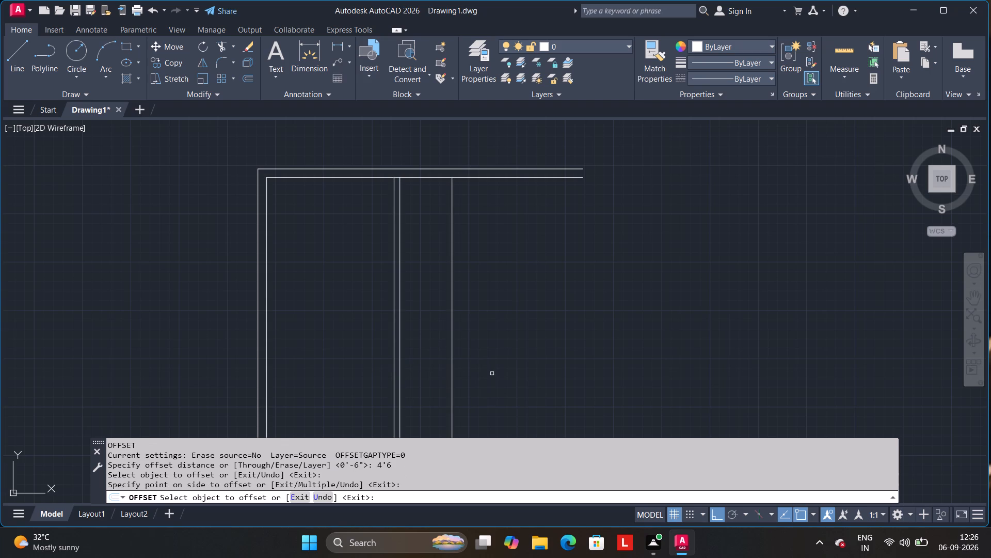
key("Return")
Offset the newest vertical line 6" further away from the 40' wall to form the second partition wall.
key("Return")
key("6")
key("Return")
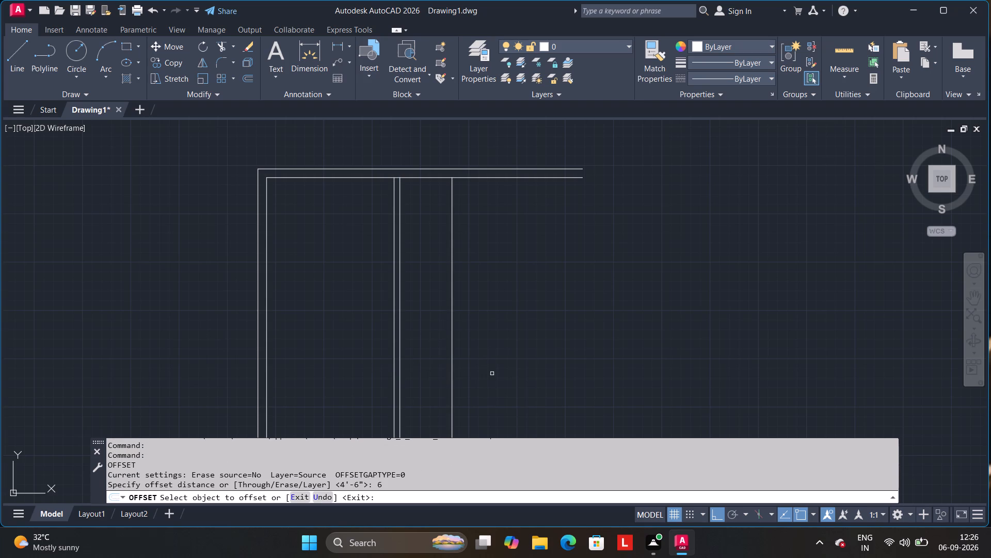
left_click(453, 407)
left_click(559, 399)
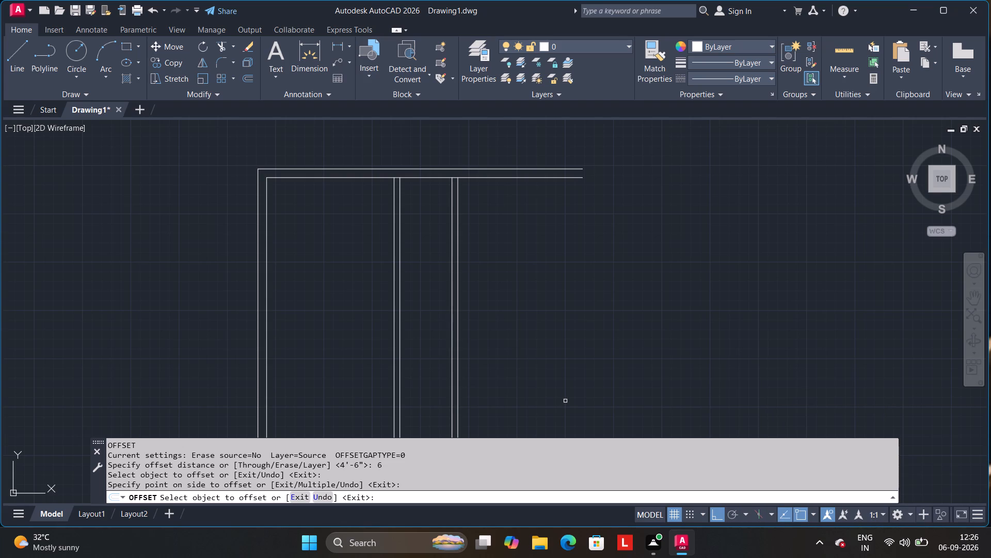
Restart the Offset command for another offset distance.
left_click(242, 81)
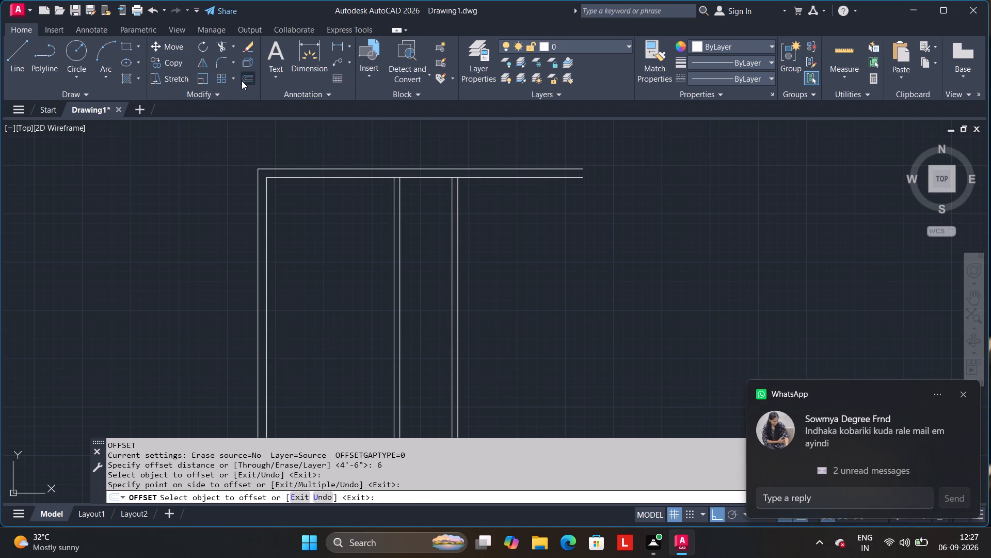
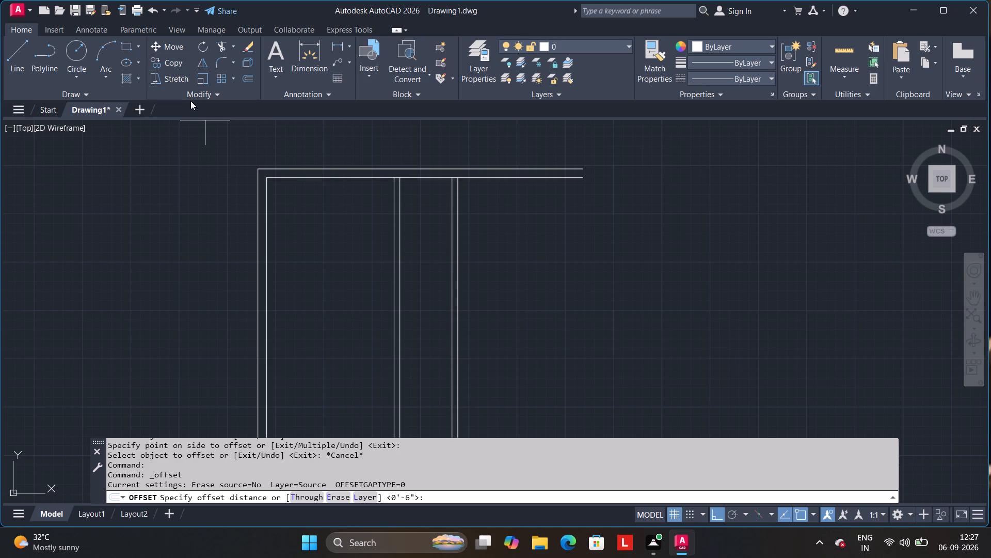
Offset the second partition wall's far line 10' further away from the 40' wall.
scroll(398, 214, "up", 1)
middle_click_drag(501, 239, 502, 239)
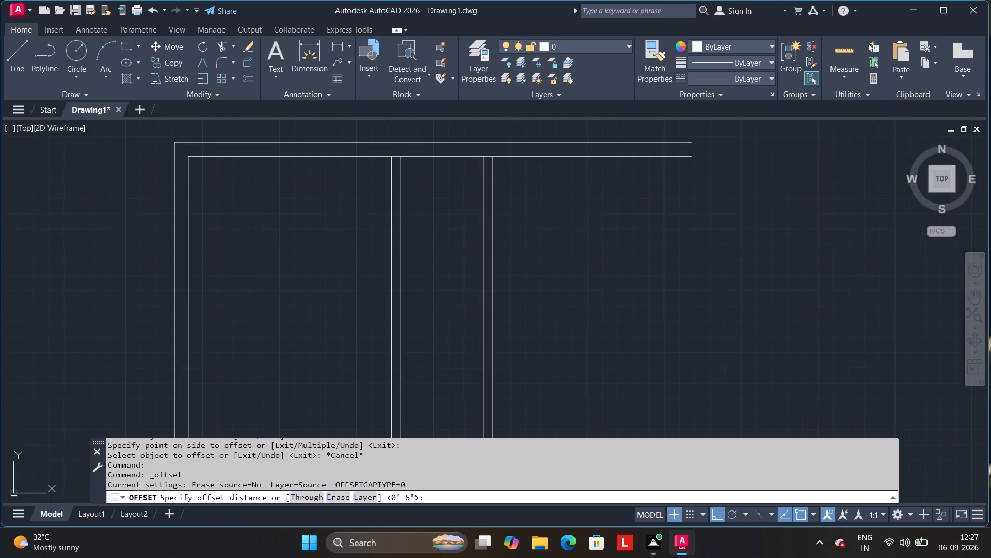
middle_click_drag(502, 239, 436, 279)
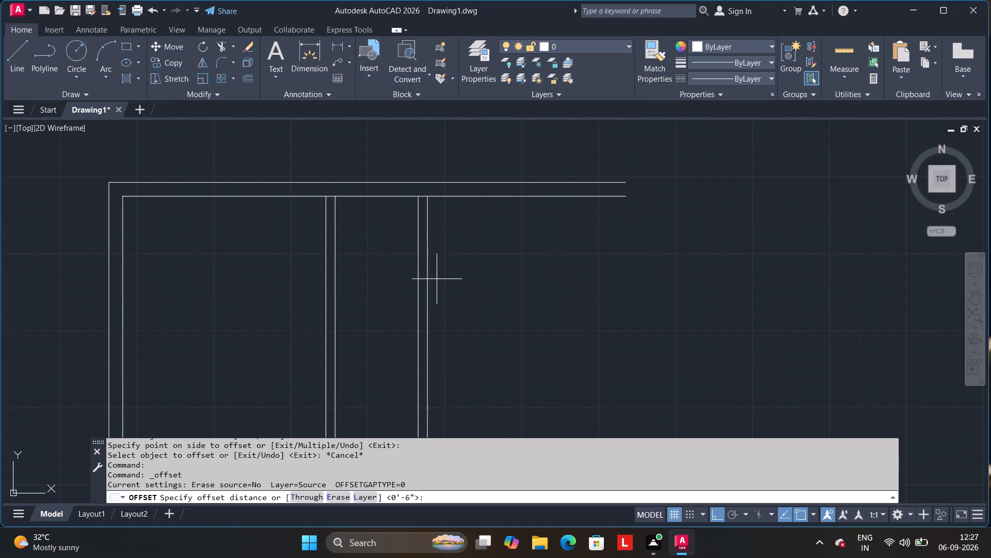
type("10'")
key("Return")
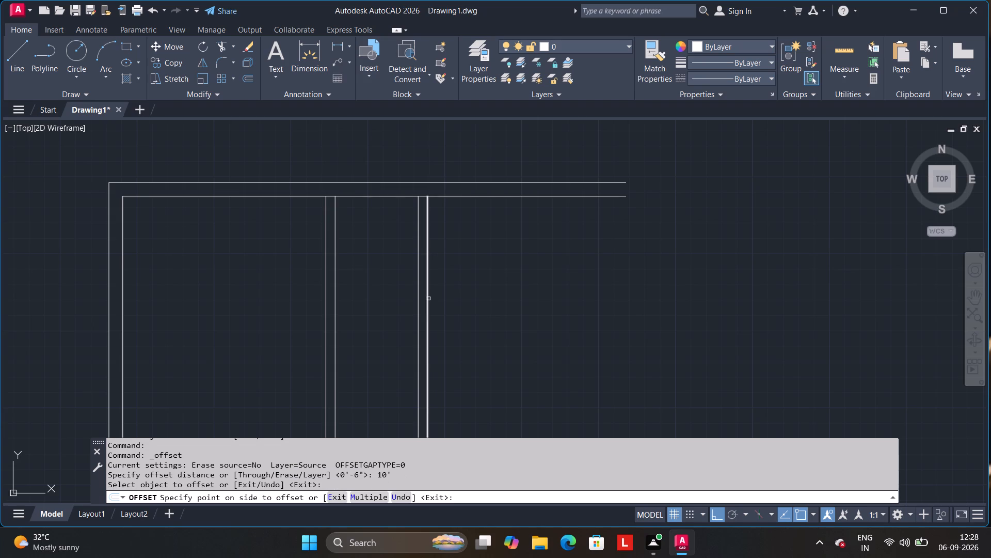
left_click(428, 299)
left_click(499, 287)
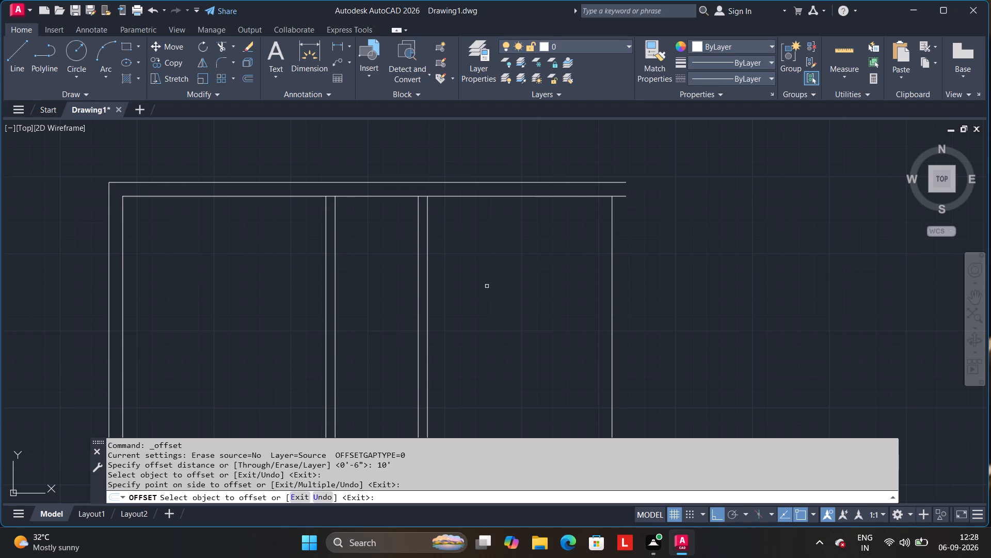
Offset the newest vertical line 9" outward to form the outer wall opposite the 40' wall.
left_click(251, 80)
key("9")
key("Return")
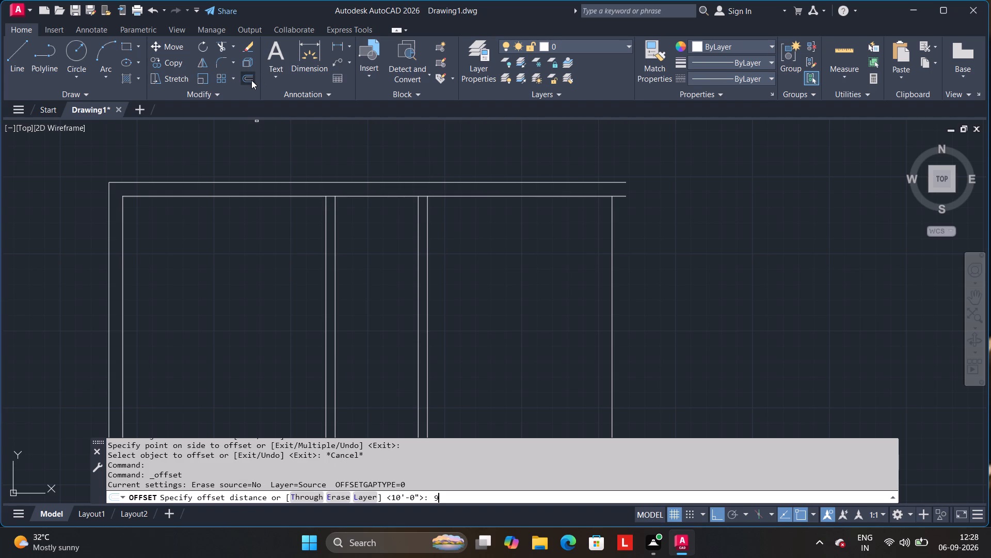
left_click(614, 272)
left_click(676, 276)
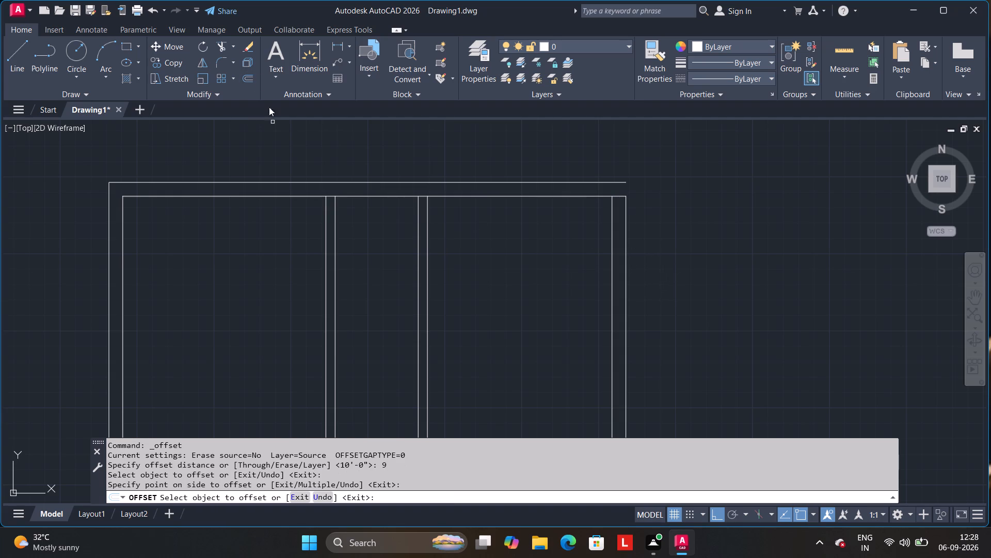
Extend the new outer wall's outermost vertical line up to the plan's top outer wall line.
left_click(233, 42)
left_click(237, 86)
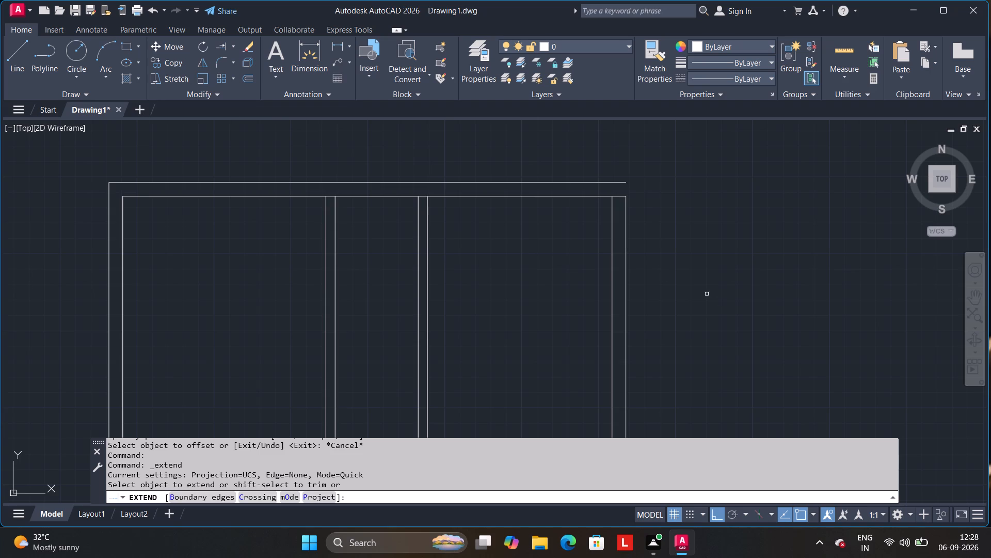
left_click(627, 264)
scroll(632, 186, "up", 3)
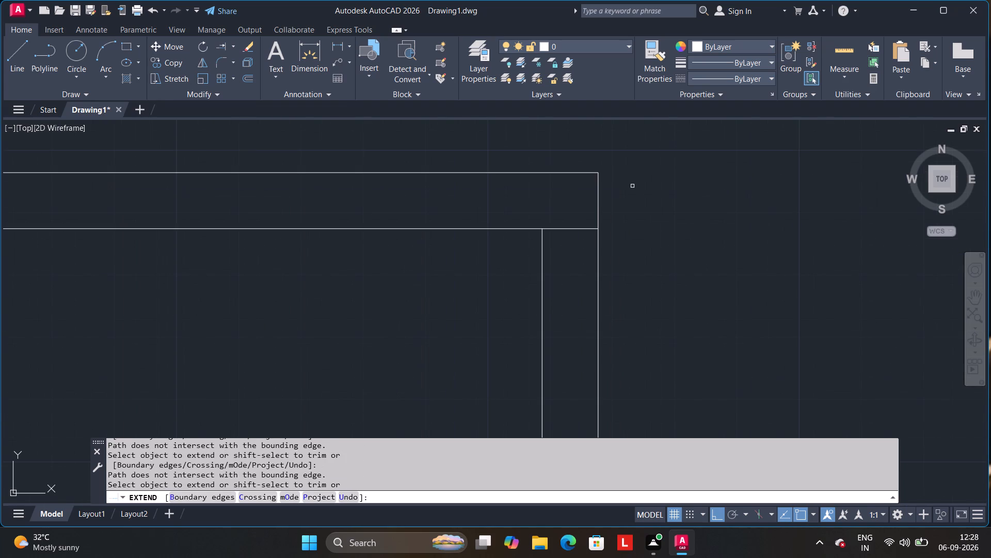
key("Return")
scroll(661, 316, "down", 2)
middle_click_drag(664, 316, 665, 316)
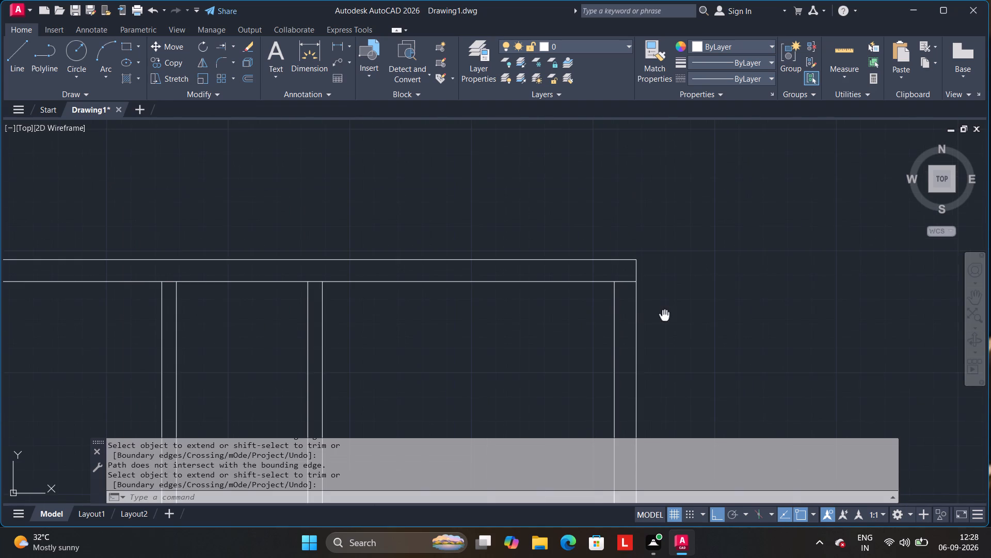
middle_click_drag(665, 316, 680, 253)
Trim the inner top wall line's excess between the two vertical lines of the new 9" outer wall.
left_click(233, 49)
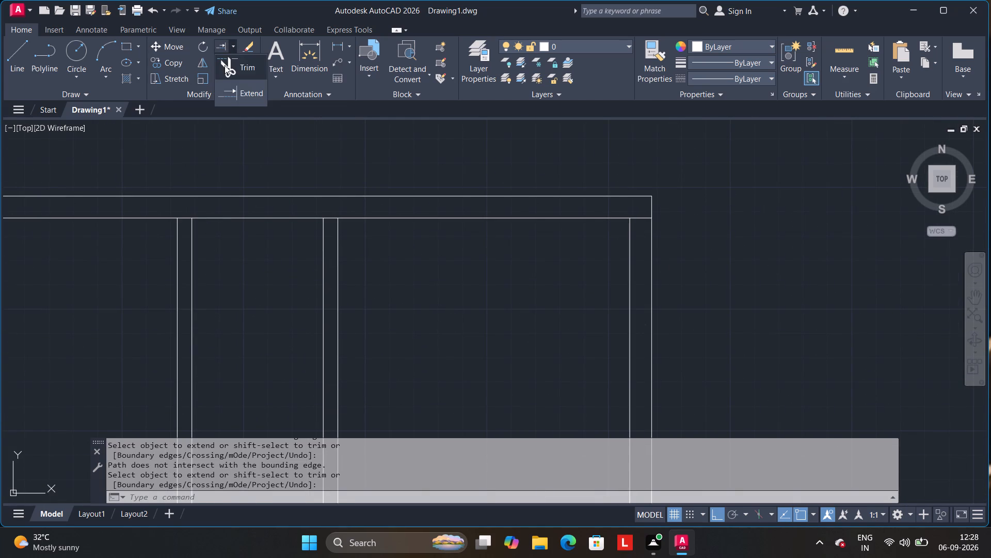
left_click(225, 65)
left_click_drag(641, 213, 643, 242)
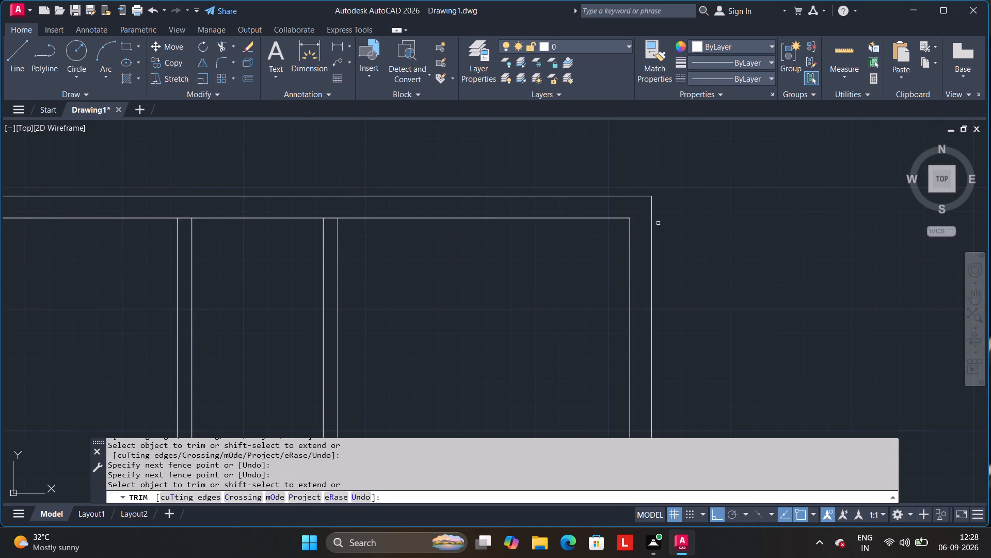
key("Return")
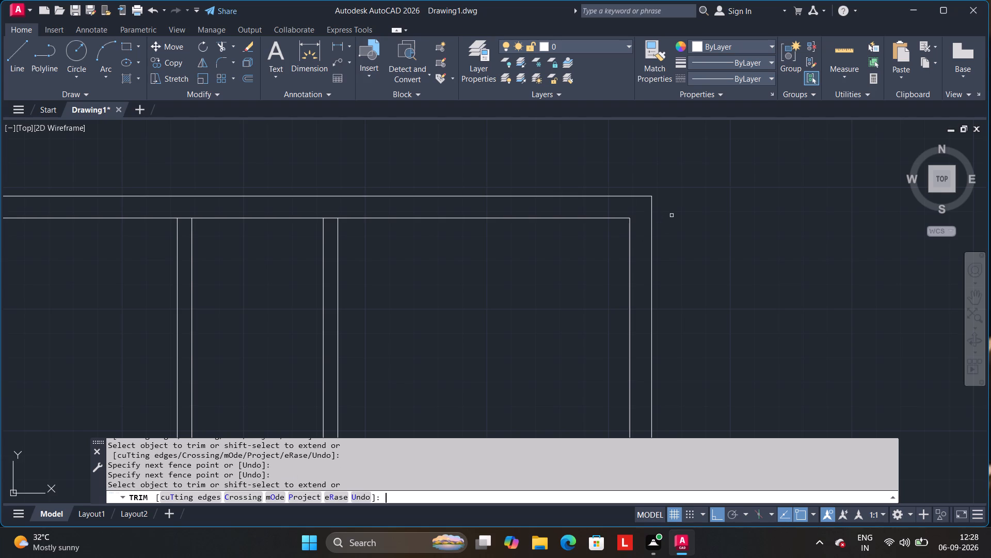
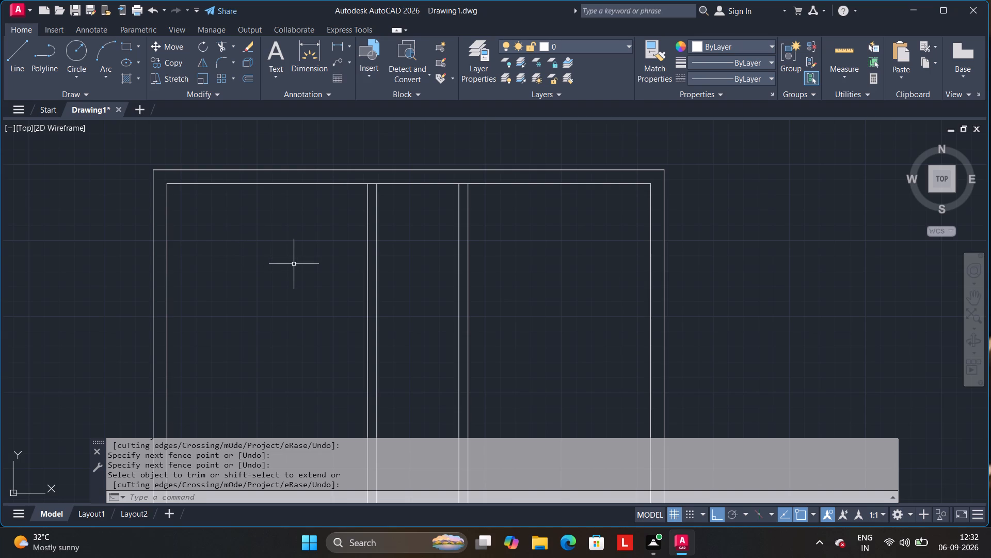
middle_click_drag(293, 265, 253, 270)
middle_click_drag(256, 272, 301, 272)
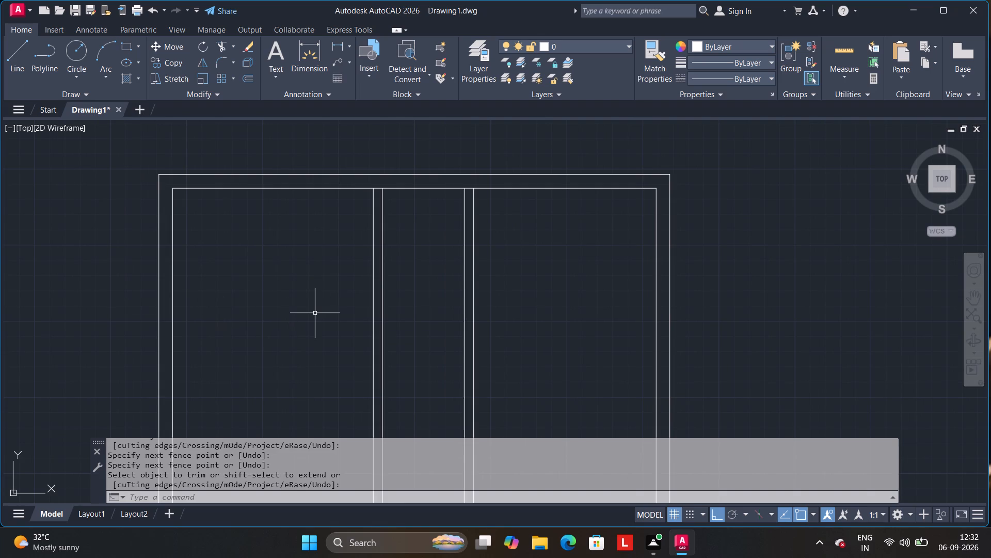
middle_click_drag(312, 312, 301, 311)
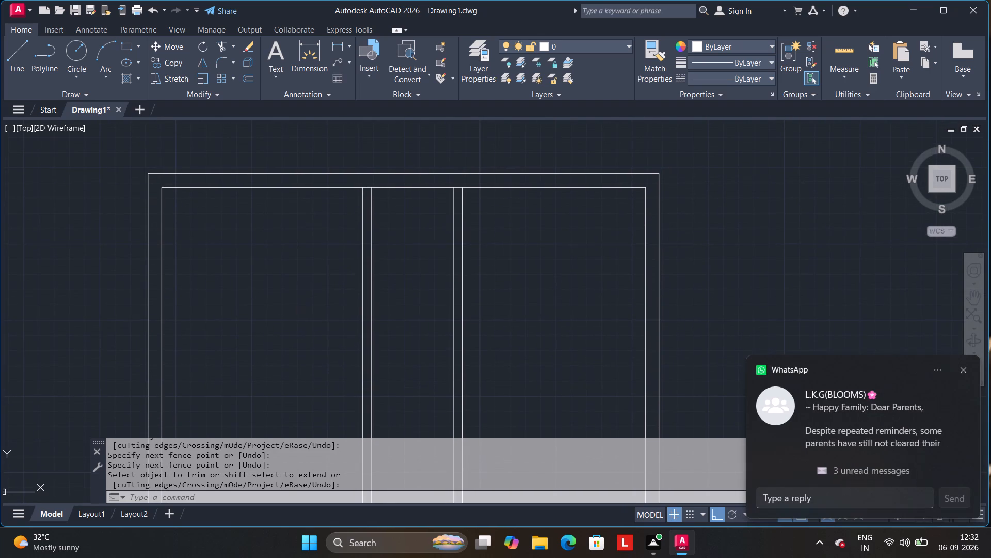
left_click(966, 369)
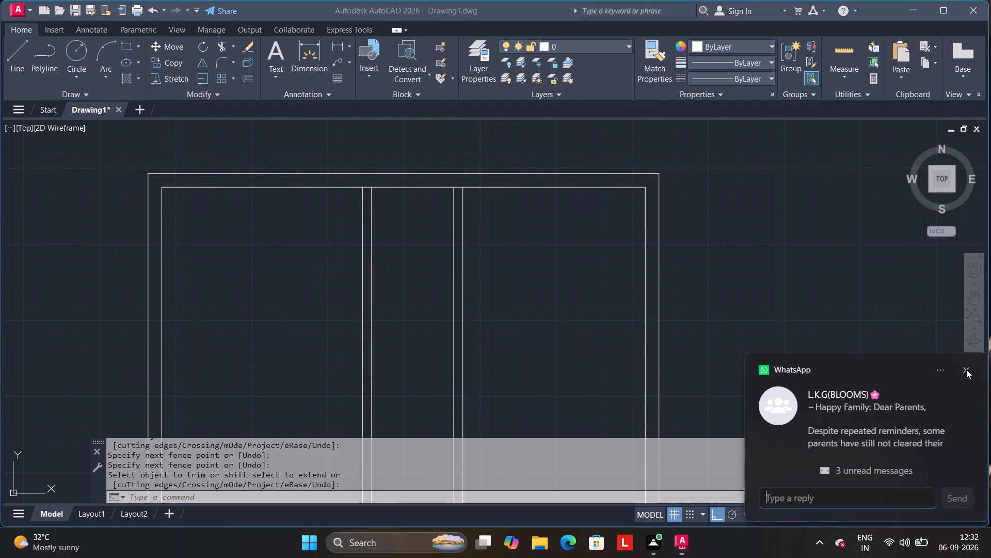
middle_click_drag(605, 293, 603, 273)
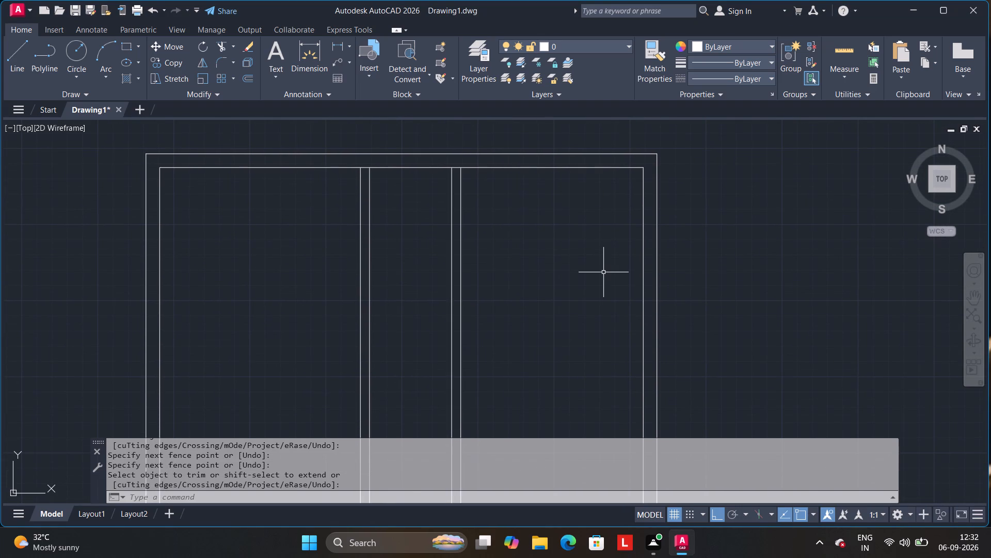
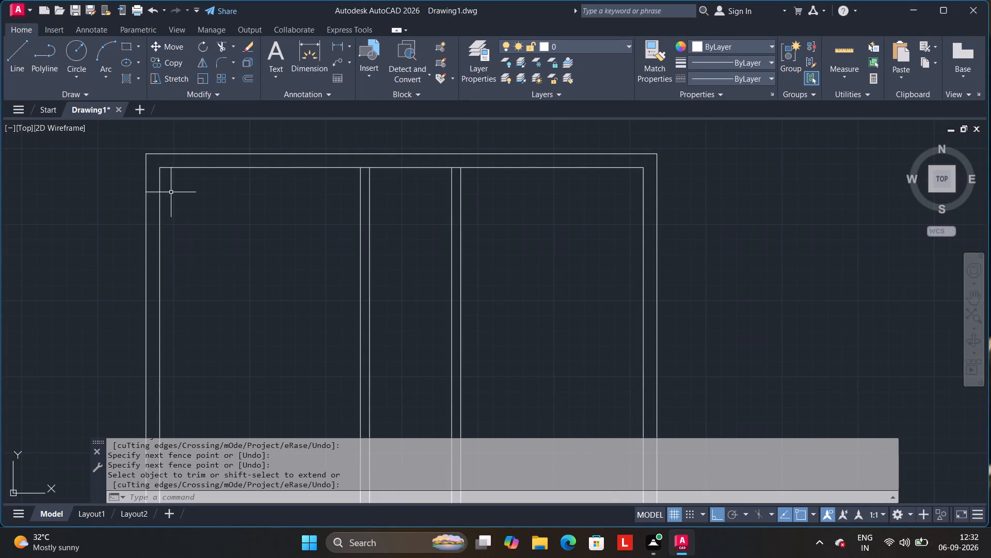
Offset the inner line of the plan's upper outer wall 12' downward into the rooms.
scroll(184, 187, "up", 3)
scroll(165, 190, "down", 2)
middle_click_drag(166, 194, 167, 204)
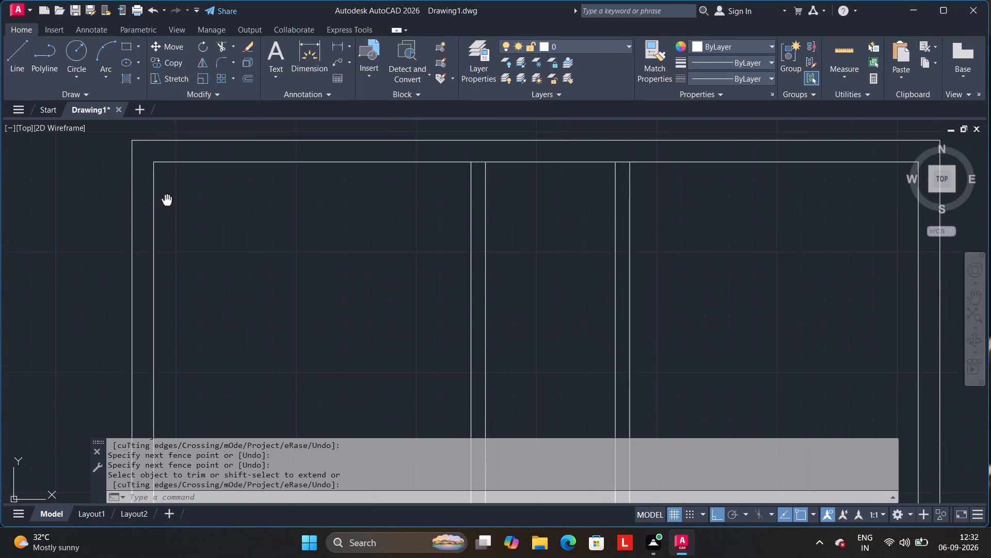
middle_click_drag(167, 204, 167, 263)
scroll(206, 283, "down", 1)
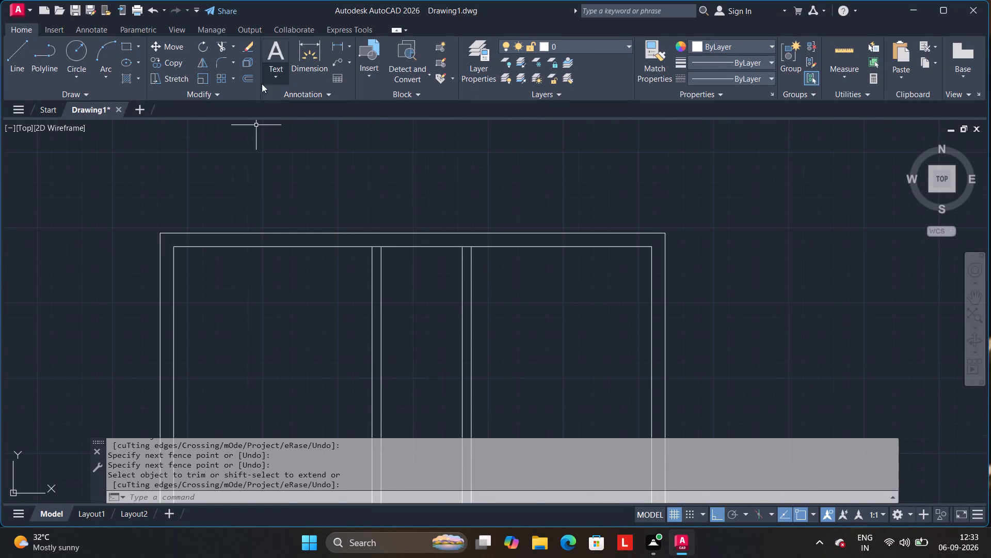
left_click(252, 79)
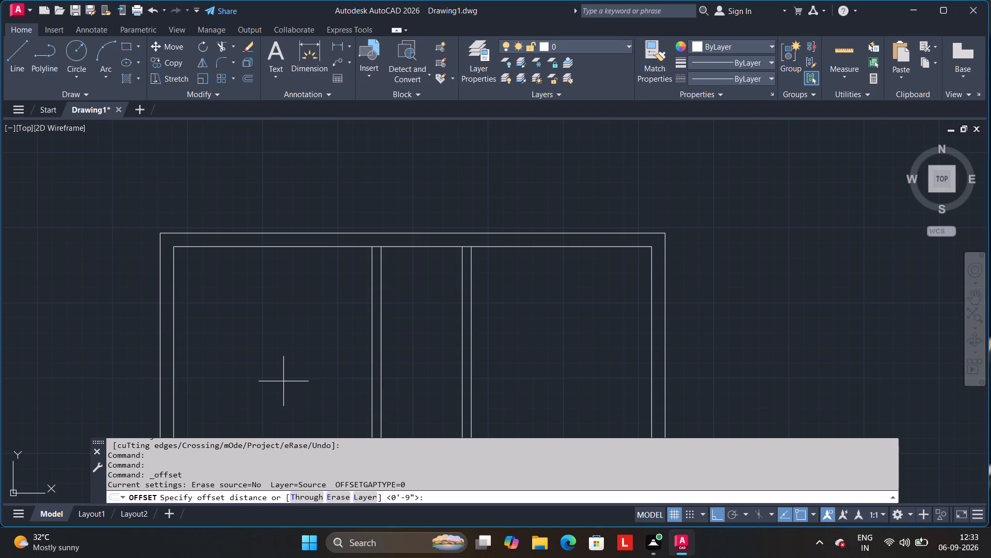
middle_click_drag(264, 304, 360, 298)
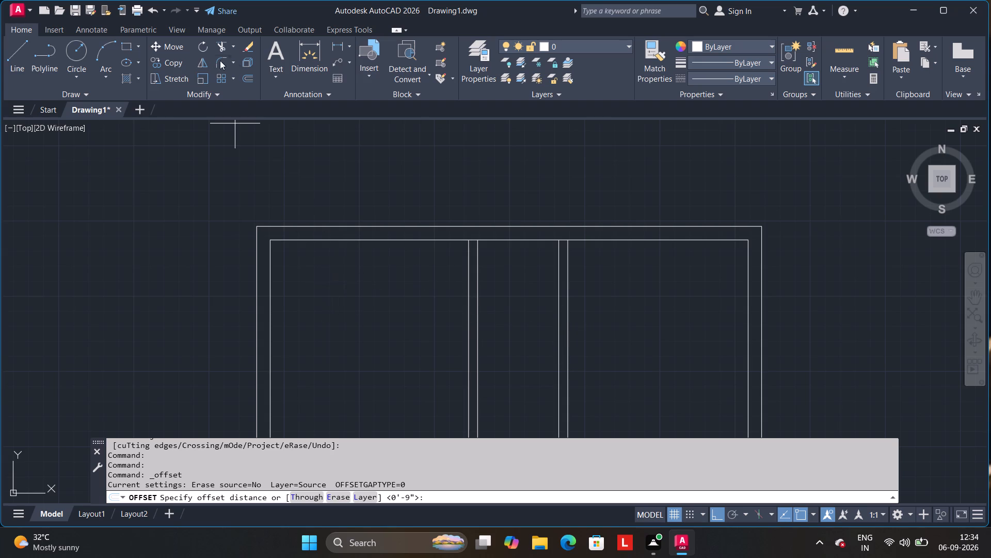
left_click(250, 79)
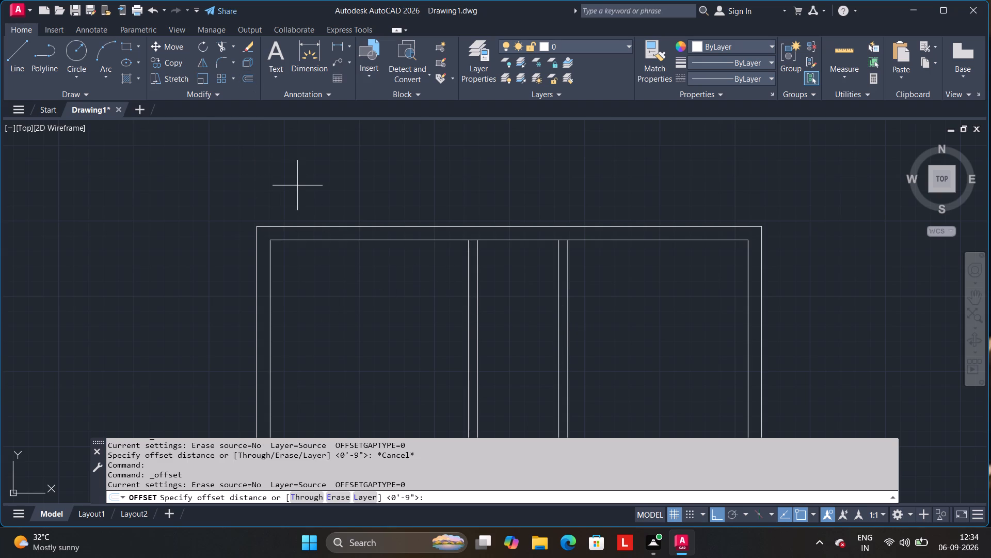
type("12'")
key("Return")
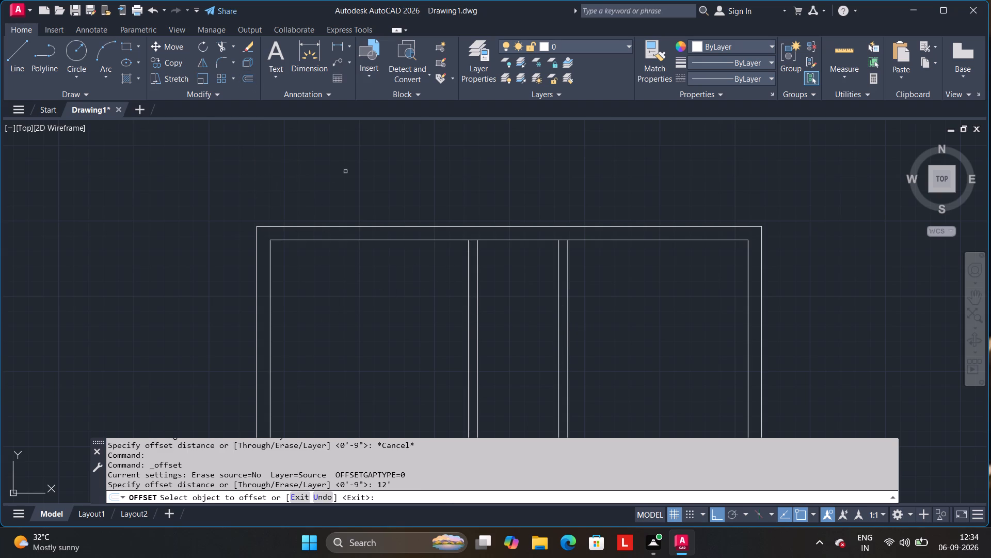
left_click(380, 241)
left_click(411, 339)
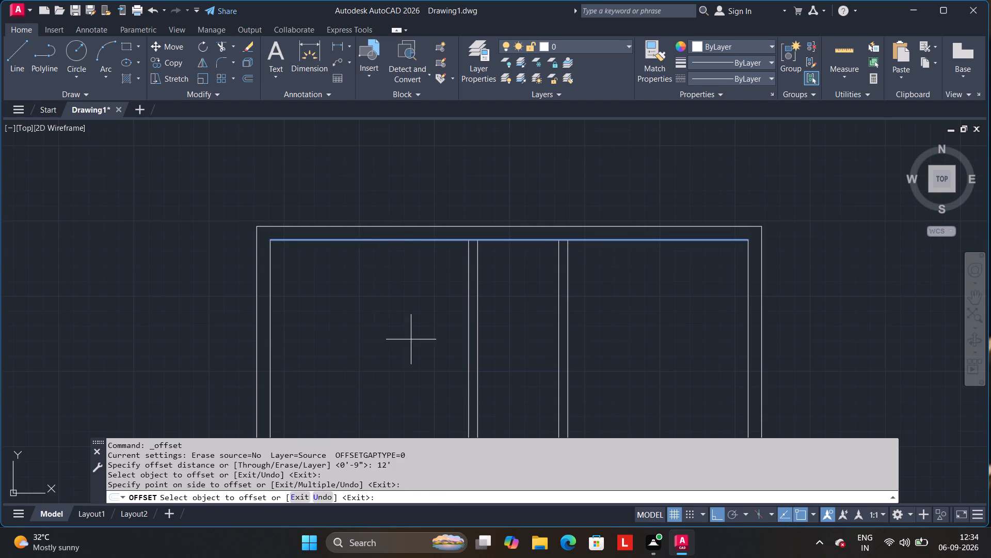
scroll(405, 313, "down", 2)
middle_click_drag(401, 313, 337, 259)
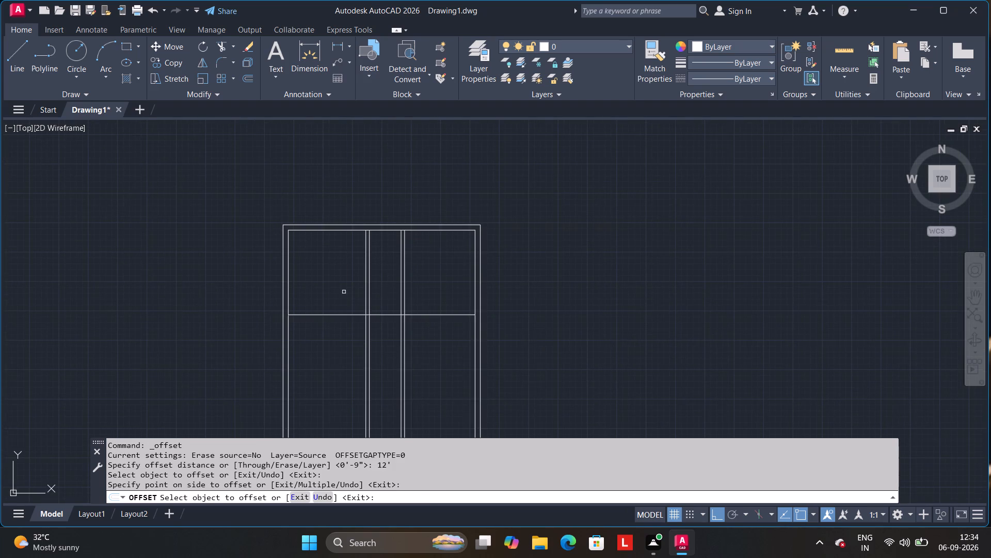
Offset the new horizontal line 6" downward to form a cross partition.
scroll(345, 309, "up", 2)
left_click(247, 80)
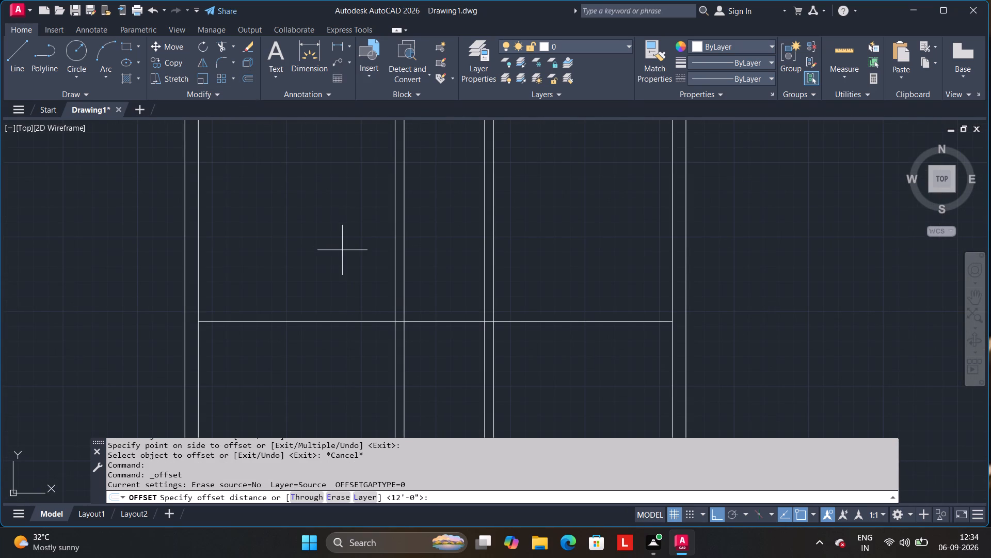
key("6")
key("Return")
left_click(332, 321)
left_click(334, 343)
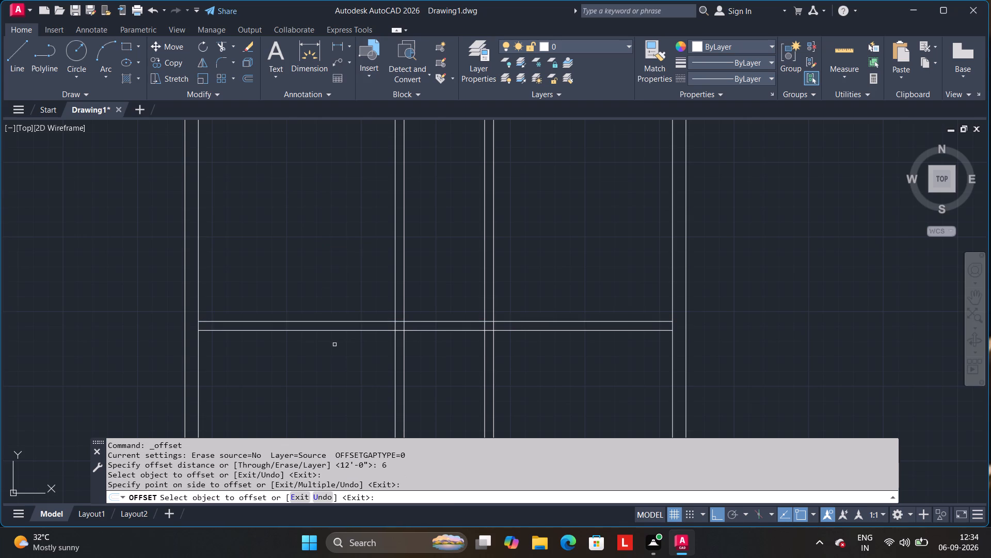
Trim both cross-partition lines out of the narrow bay between the two vertical partitions.
left_click(216, 42)
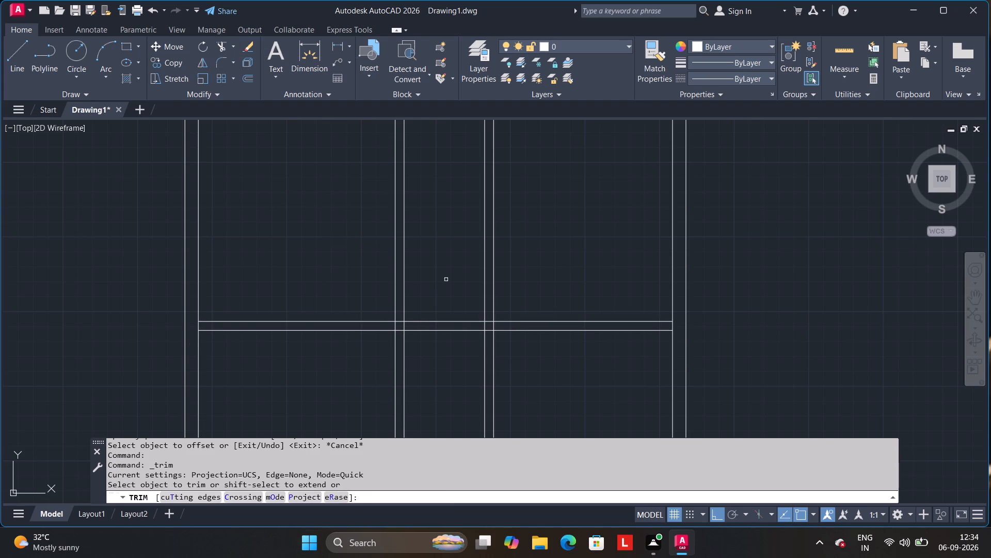
left_click_drag(447, 286, 451, 367)
key("Return")
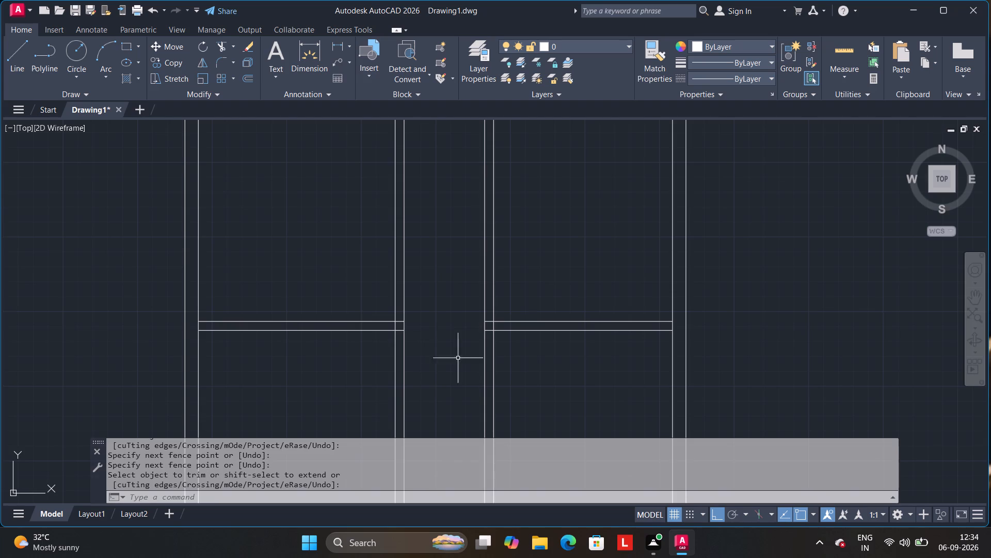
Offset the inner line of the upper outer wall 7'6" downward.
middle_click_drag(459, 297, 424, 461)
middle_click_drag(420, 393, 427, 291)
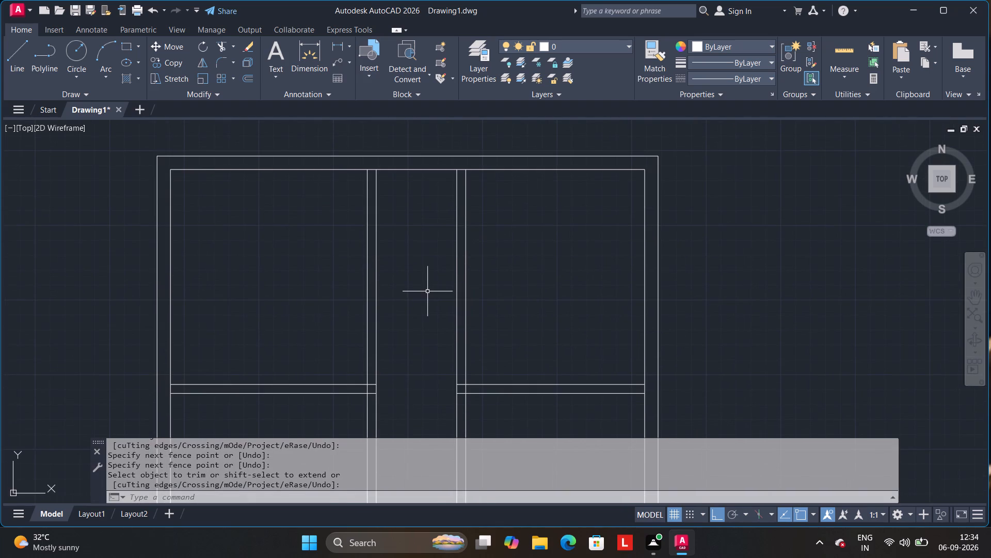
scroll(427, 291, "up", 1)
scroll(451, 307, "down", 1)
middle_click_drag(442, 309, 429, 267)
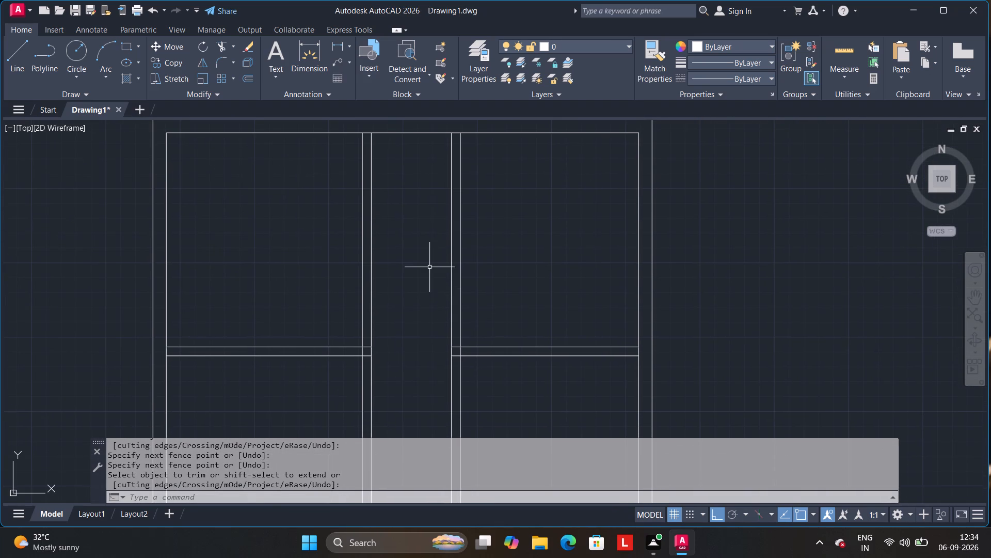
left_click(246, 83)
type("7'6")
key("Return")
middle_click_drag(393, 208, 393, 212)
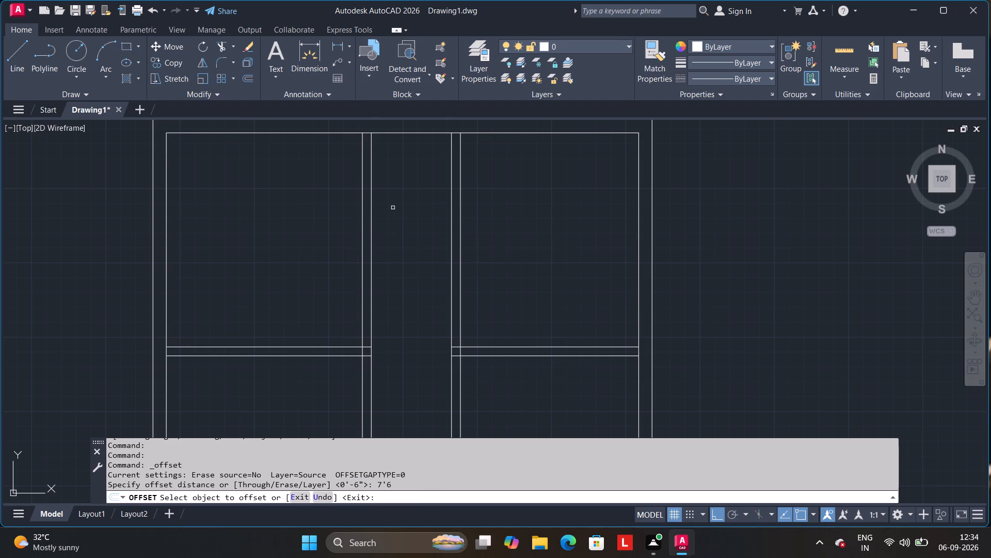
middle_click_drag(393, 212, 391, 222)
middle_click_drag(421, 182, 414, 202)
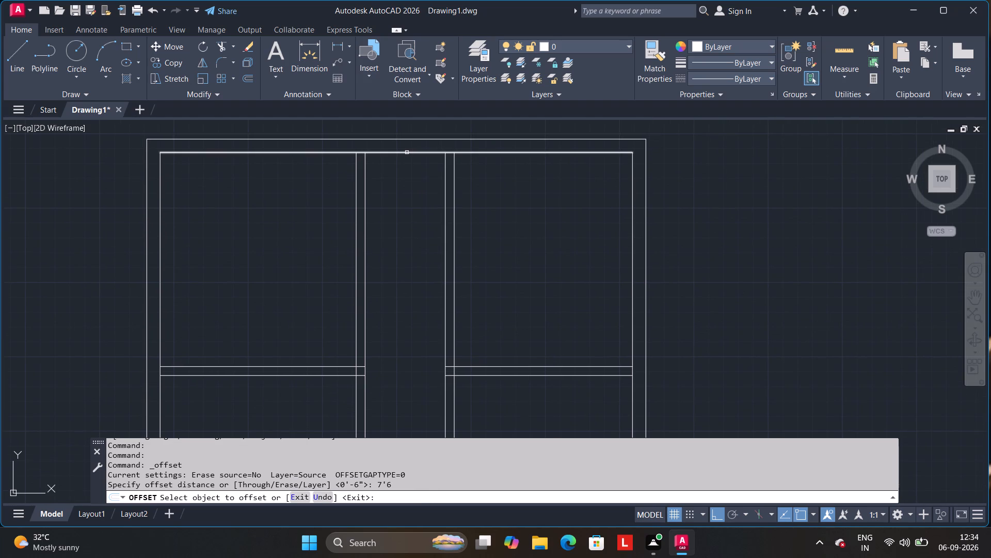
left_click(407, 152)
left_click(401, 208)
key("Return")
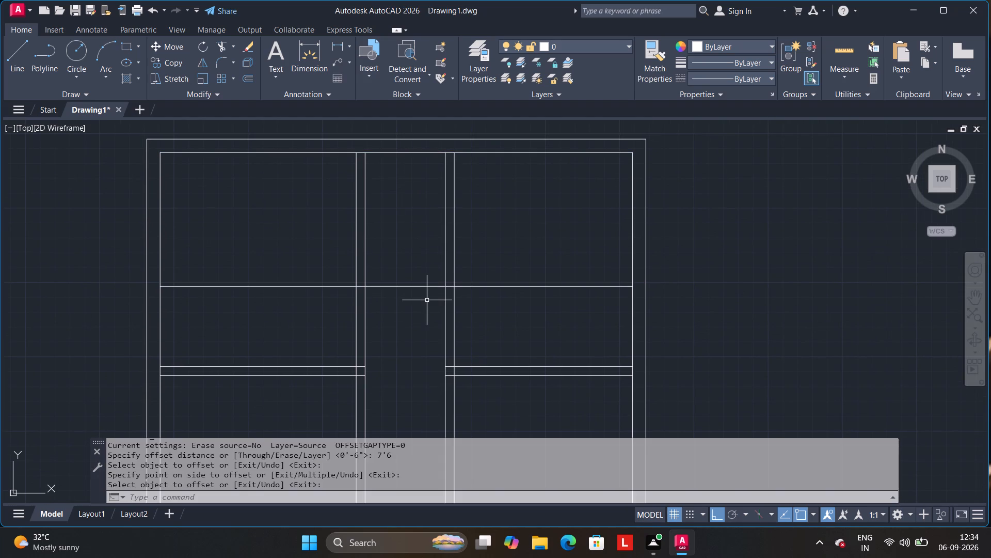
Offset the horizontal line above the cross partition 6" downward to give the second partition its thickness.
key("6")
key("Return")
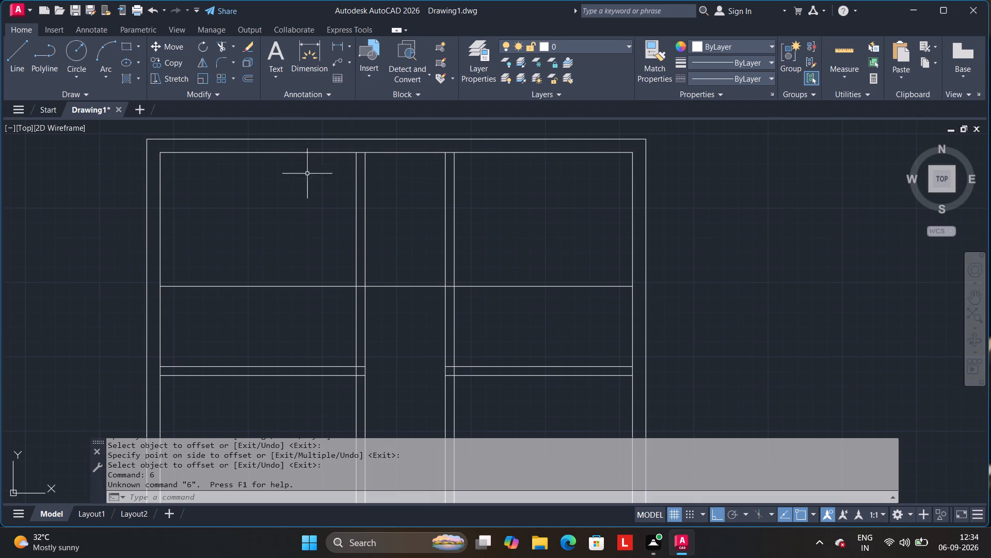
left_click(248, 81)
key("6")
key("Return")
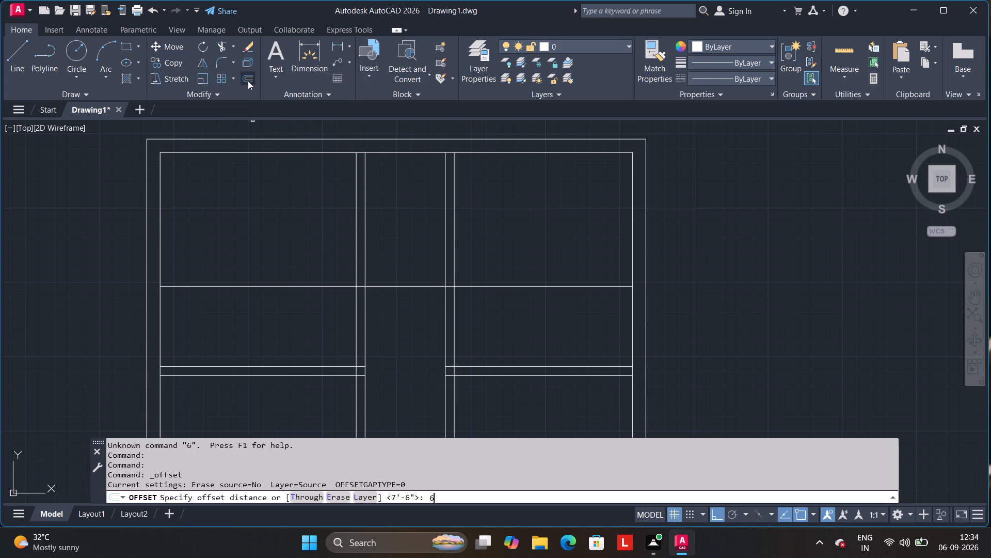
left_click(394, 286)
left_click(410, 319)
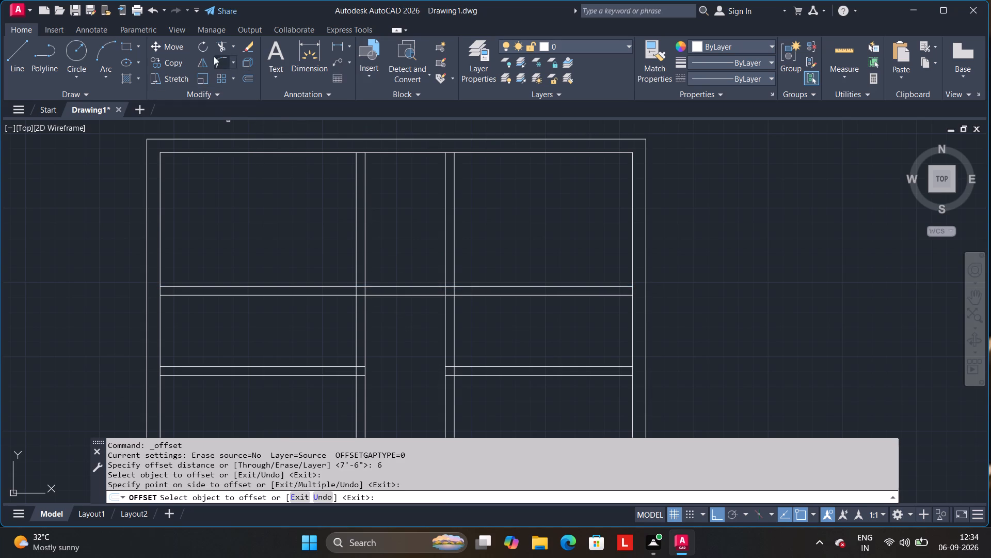
Trim the second partition's lines out of both side rooms, keeping them only across the narrow middle bay.
left_click(221, 45)
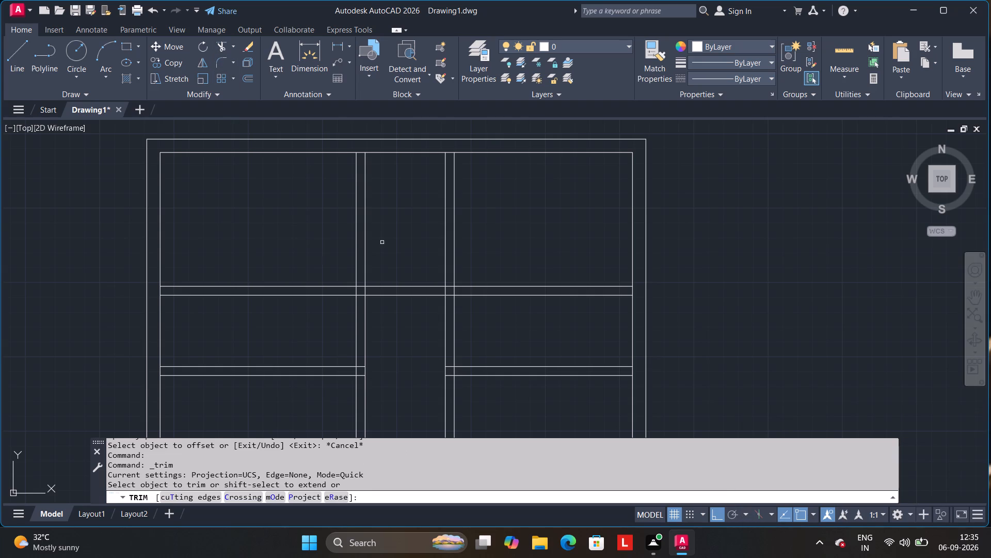
left_click_drag(318, 255, 320, 331)
left_click_drag(506, 263, 522, 309)
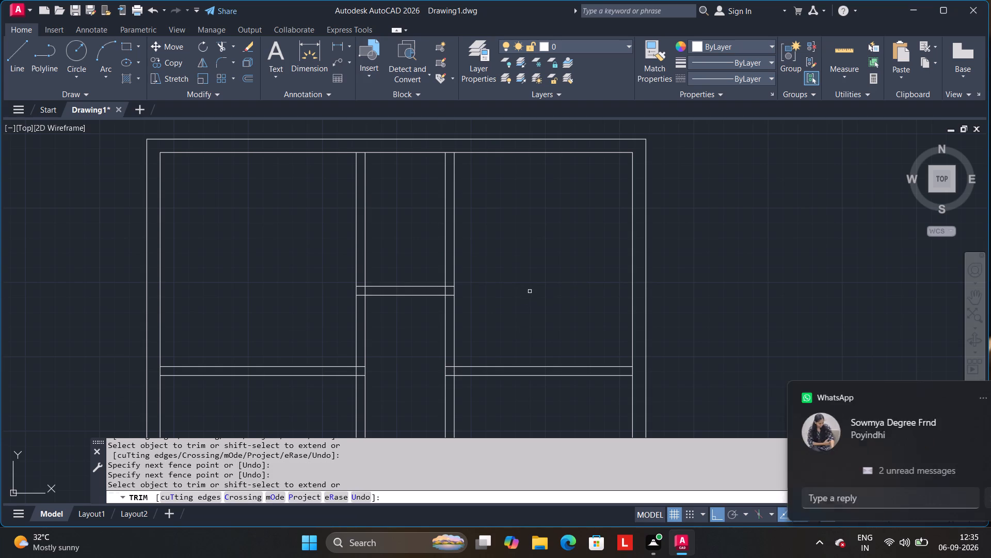
key("Return")
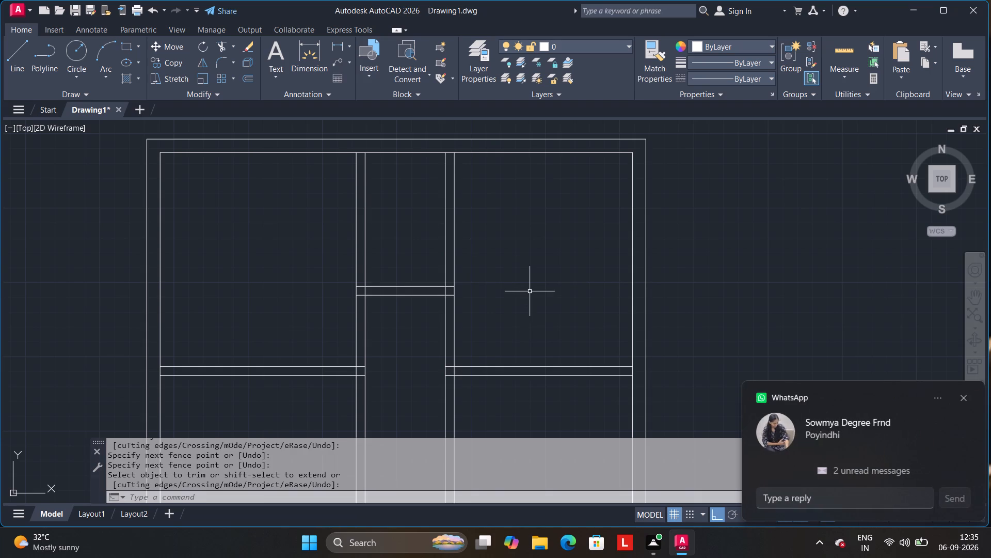
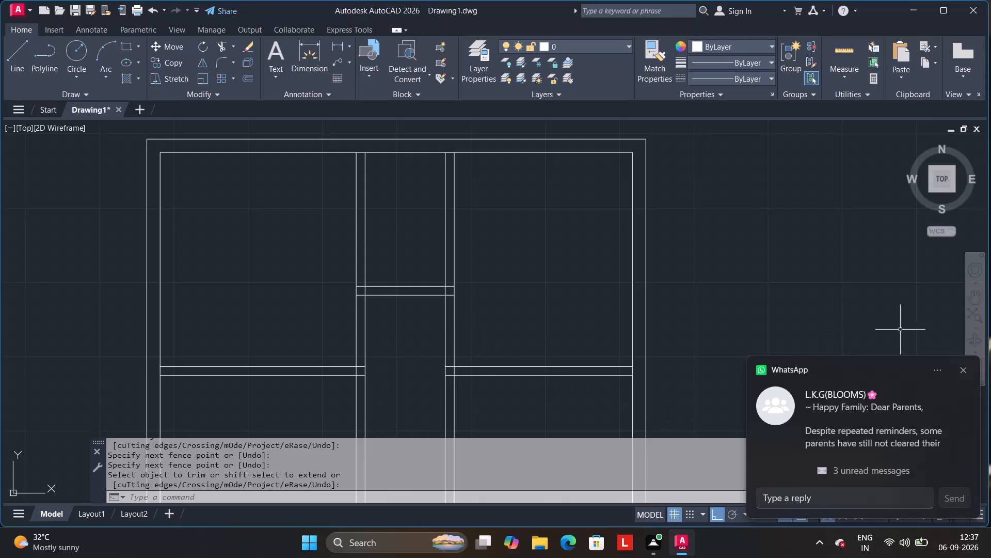
Dismiss the WhatsApp message notification covering the corner of the drawing area.
left_click(964, 366)
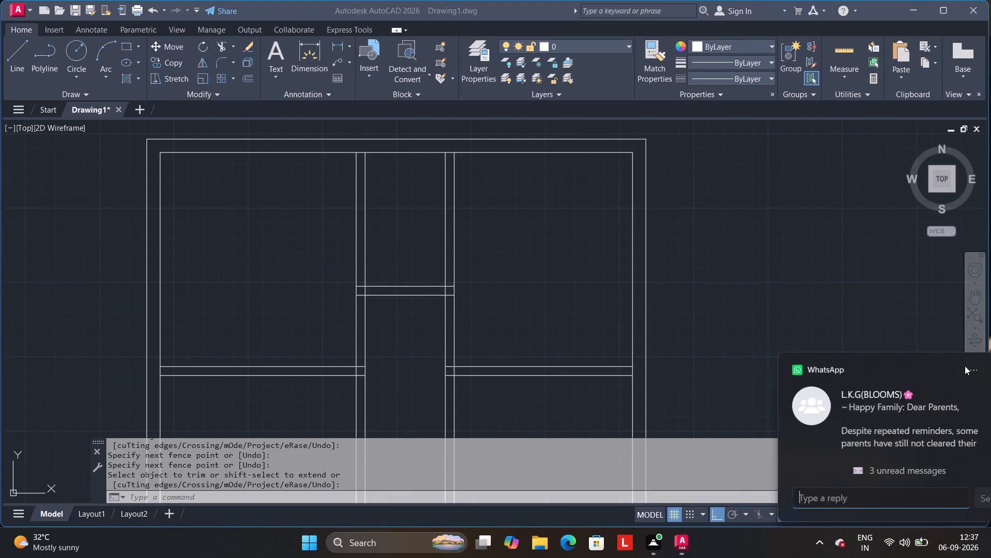
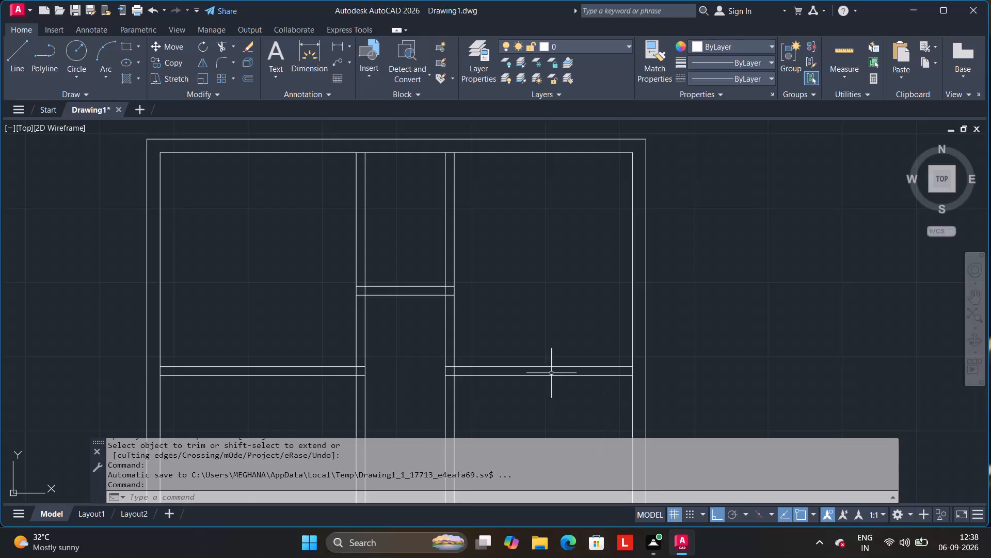
Offset the lower line of the right-hand room's cross partition 10' downward.
scroll(383, 339, "down", 1)
middle_click_drag(395, 355, 399, 257)
middle_click_drag(382, 339, 389, 309)
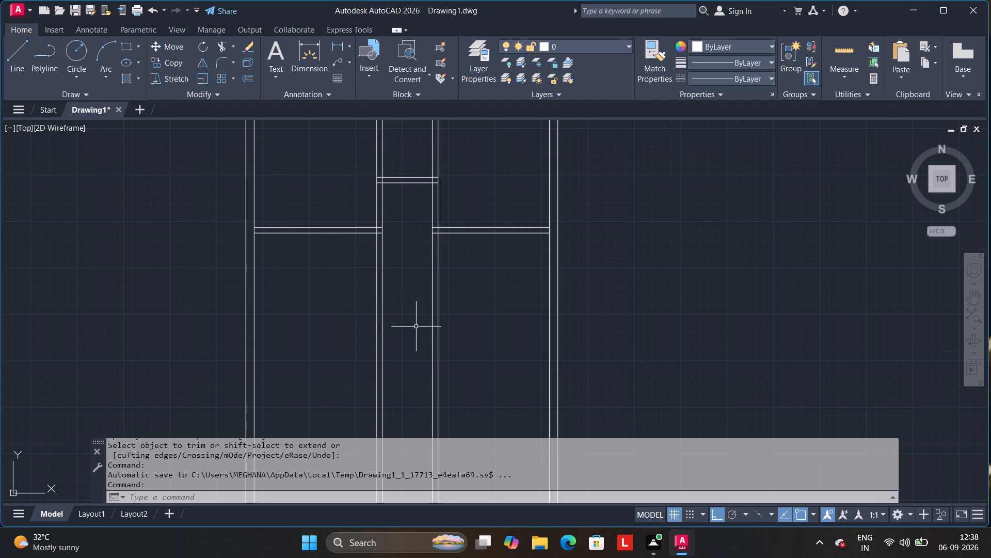
left_click(248, 81)
type("10'")
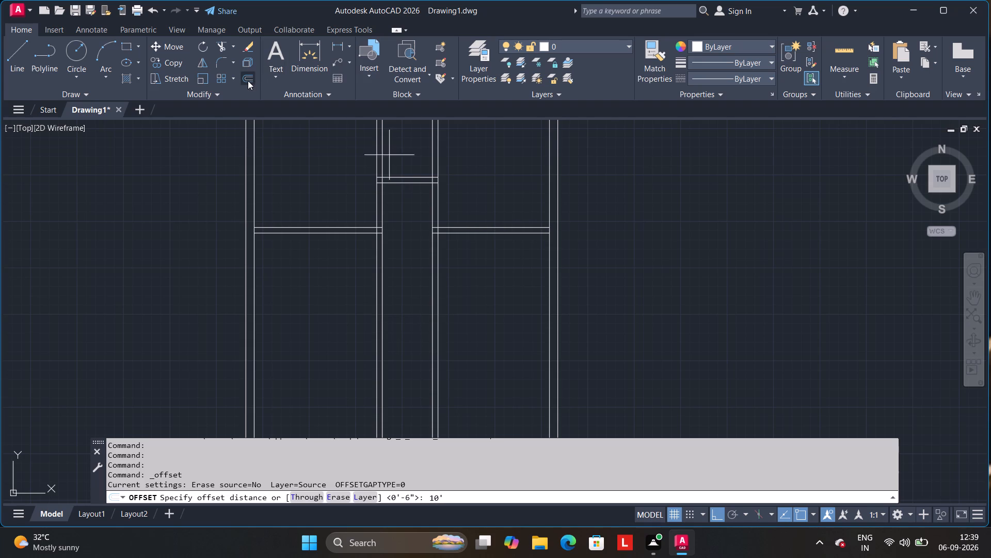
key("Return")
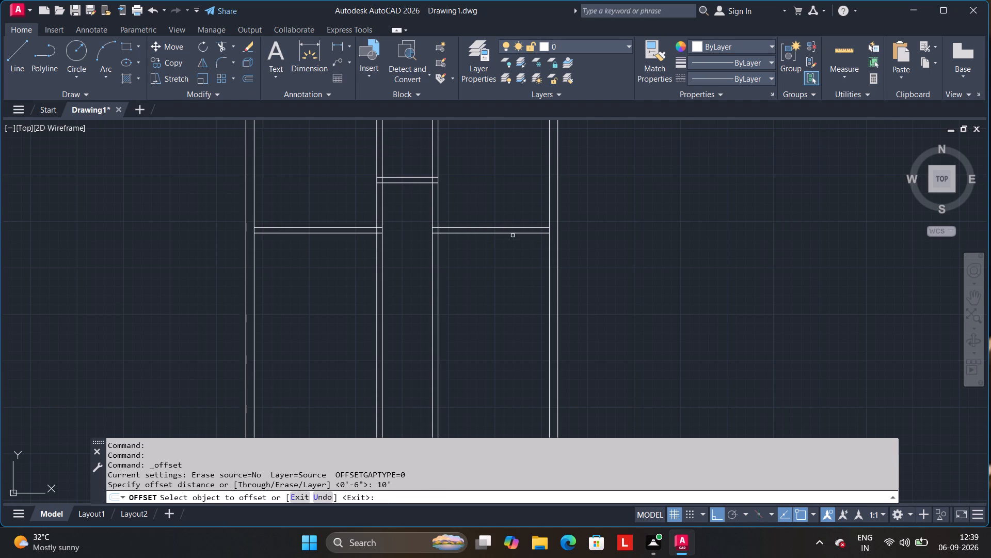
left_click(516, 232)
left_click(512, 285)
key("Return")
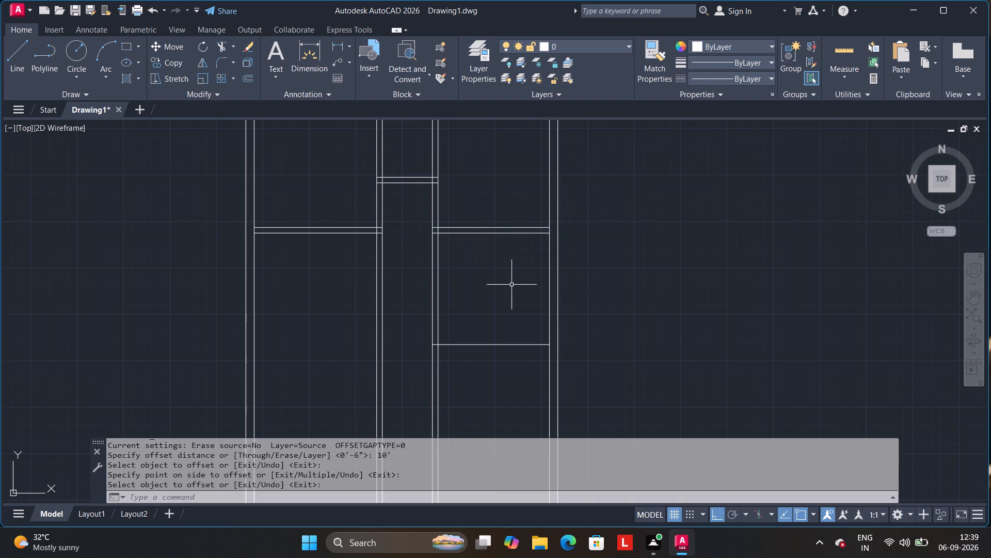
Offset the new cross line in the right-hand room 6" downward to form the partition thickness.
key("Return")
key("6")
key("Return")
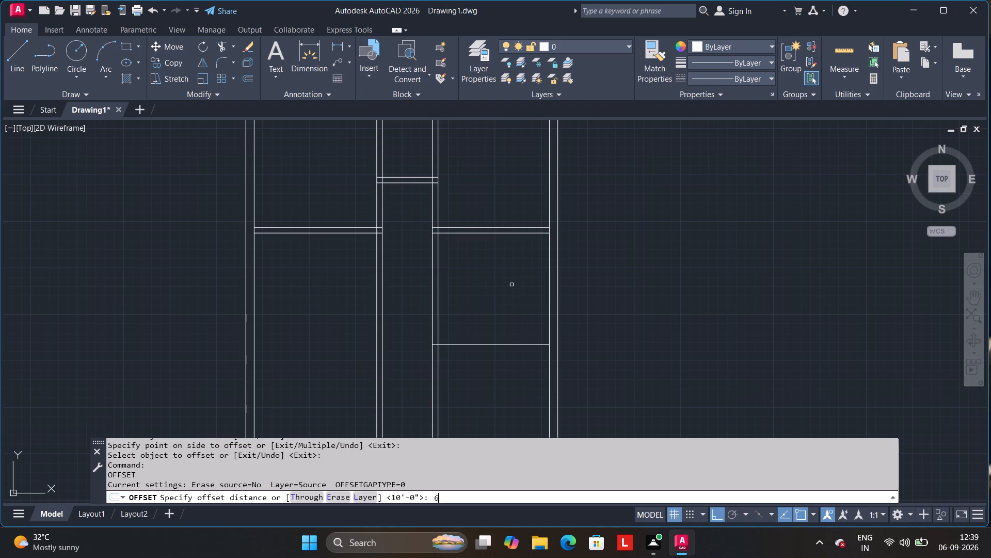
left_click(511, 345)
left_click(506, 377)
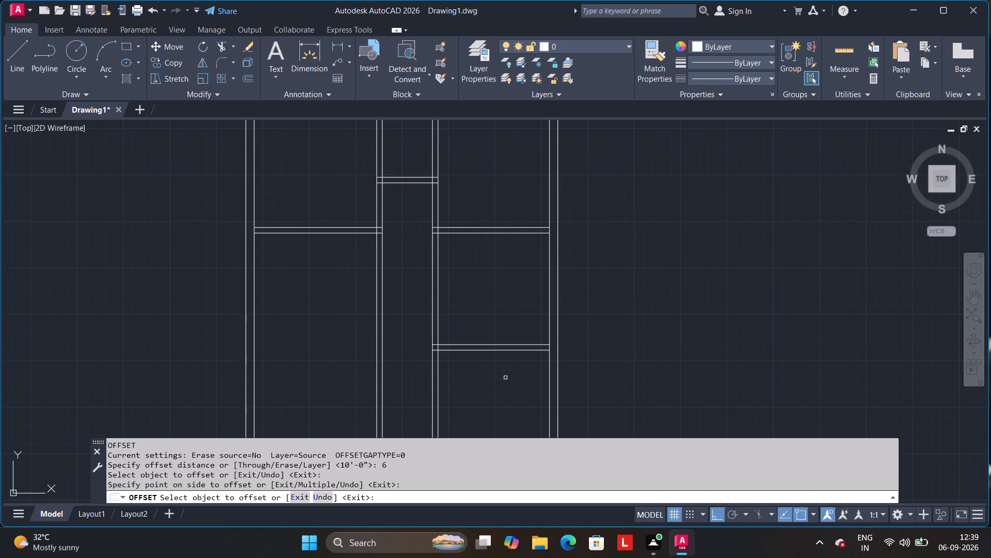
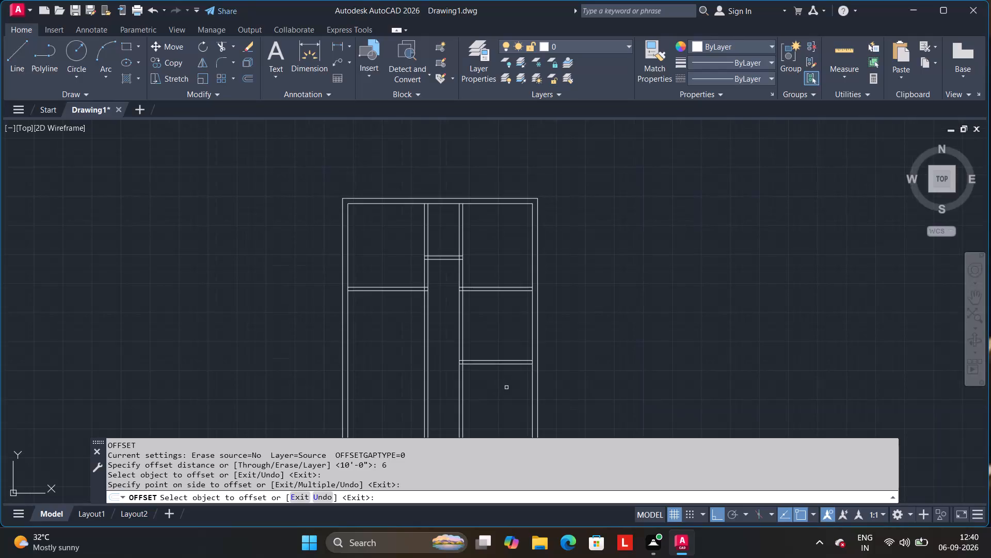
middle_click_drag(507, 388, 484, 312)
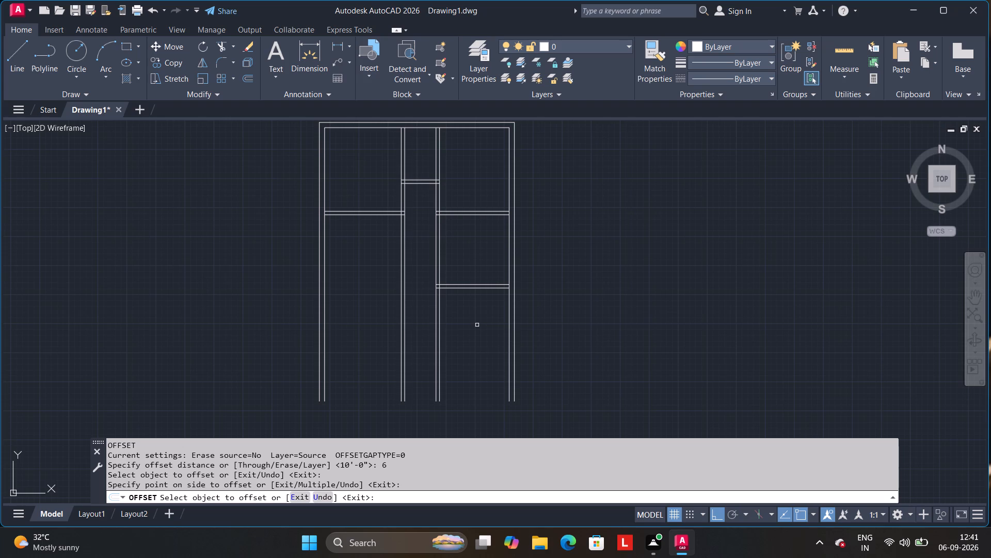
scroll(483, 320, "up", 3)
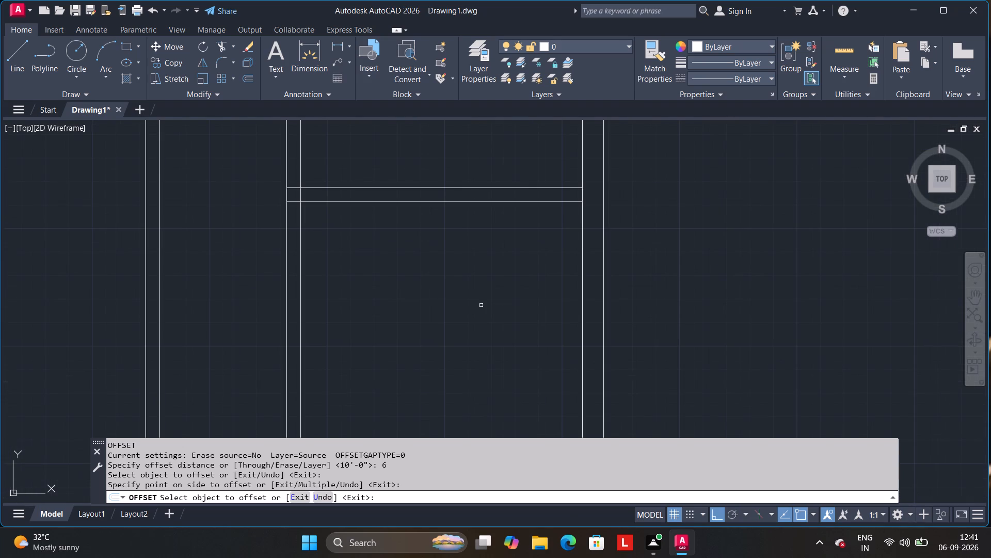
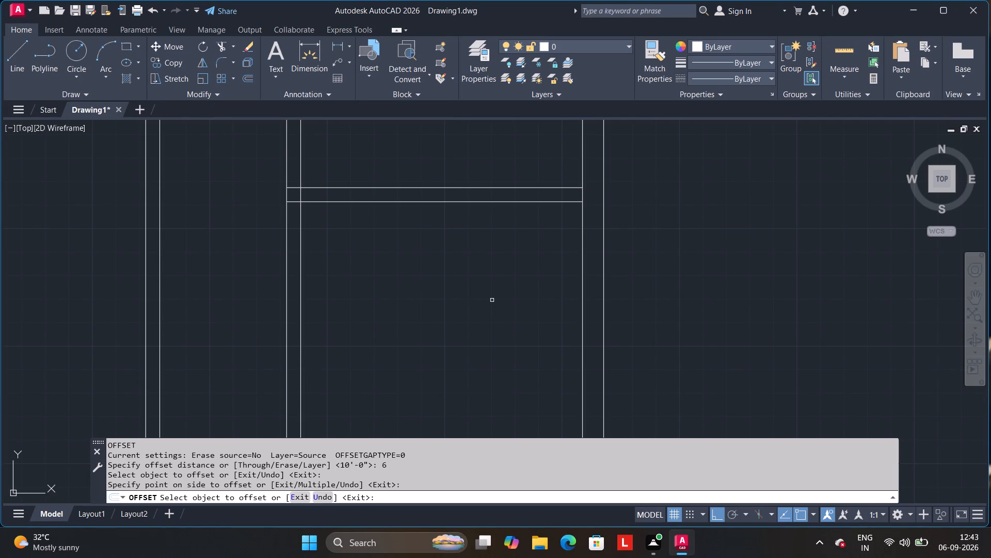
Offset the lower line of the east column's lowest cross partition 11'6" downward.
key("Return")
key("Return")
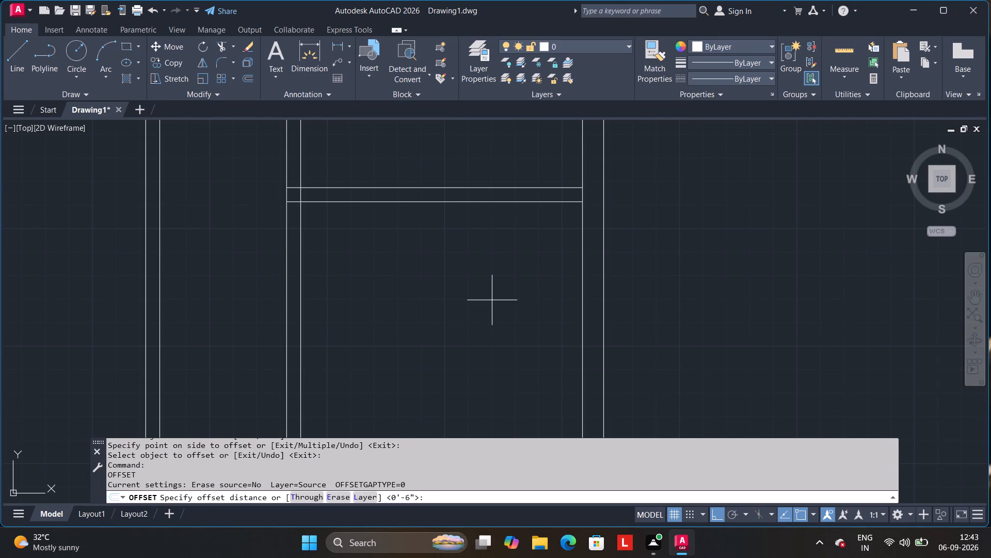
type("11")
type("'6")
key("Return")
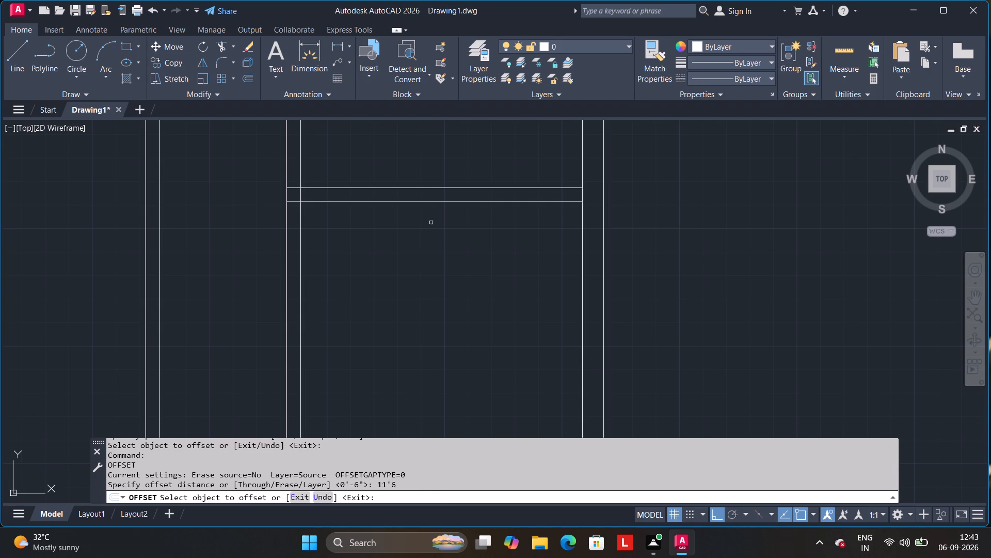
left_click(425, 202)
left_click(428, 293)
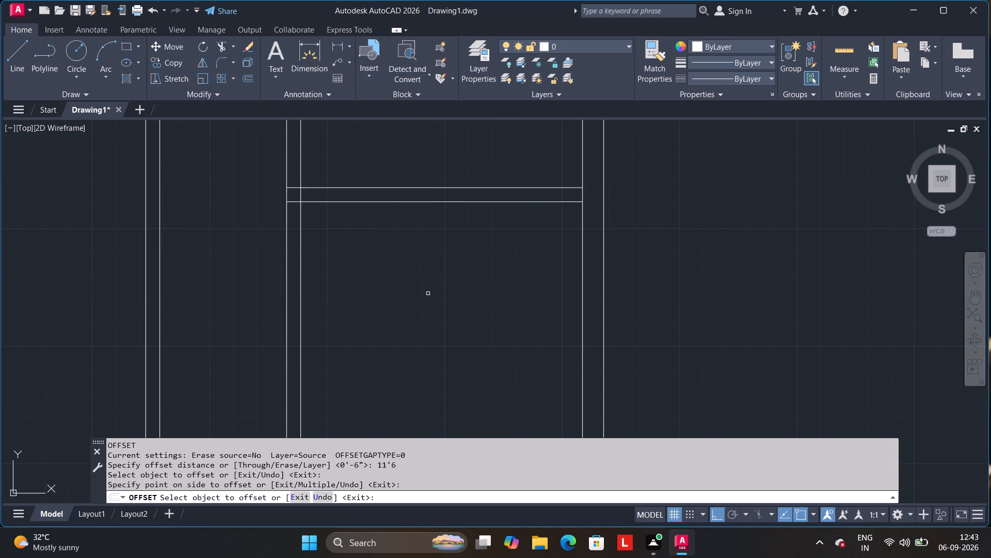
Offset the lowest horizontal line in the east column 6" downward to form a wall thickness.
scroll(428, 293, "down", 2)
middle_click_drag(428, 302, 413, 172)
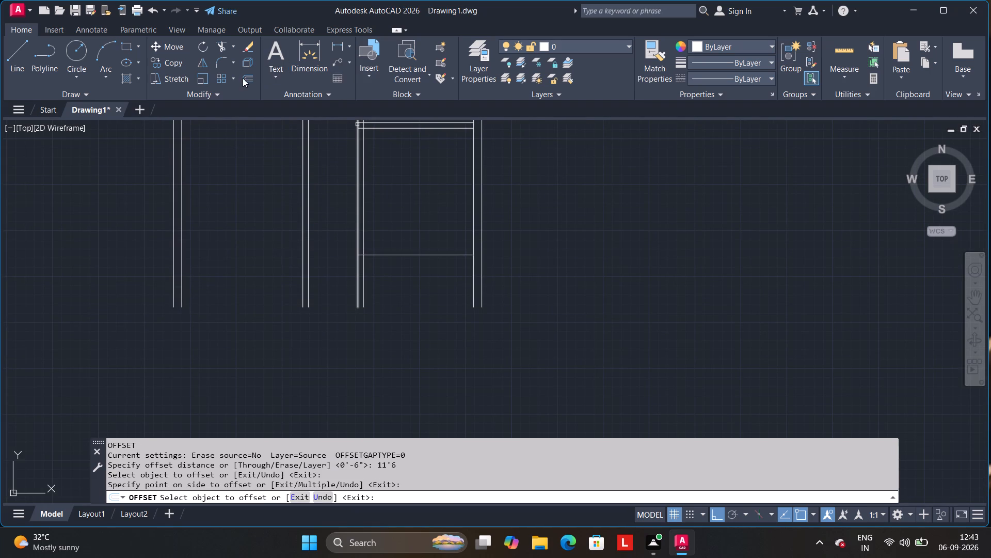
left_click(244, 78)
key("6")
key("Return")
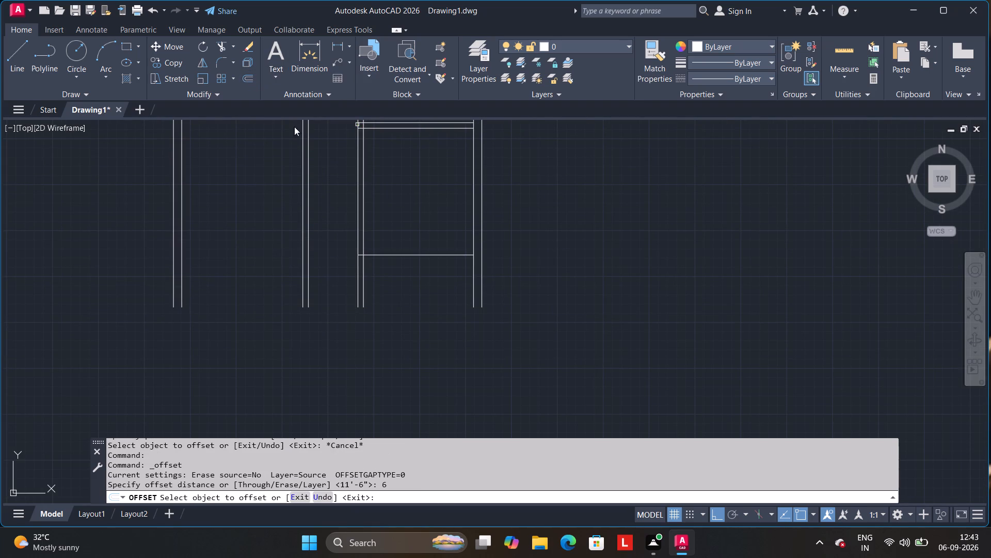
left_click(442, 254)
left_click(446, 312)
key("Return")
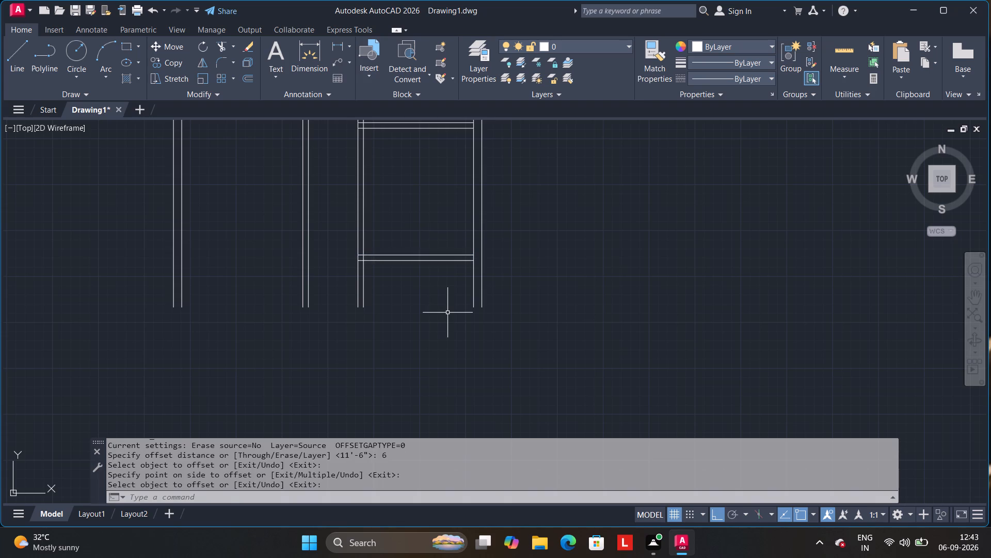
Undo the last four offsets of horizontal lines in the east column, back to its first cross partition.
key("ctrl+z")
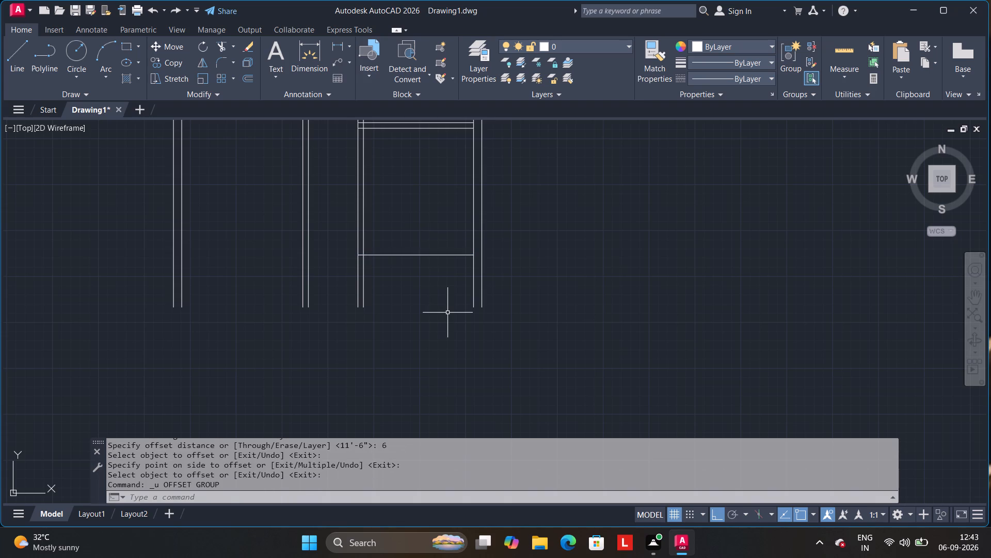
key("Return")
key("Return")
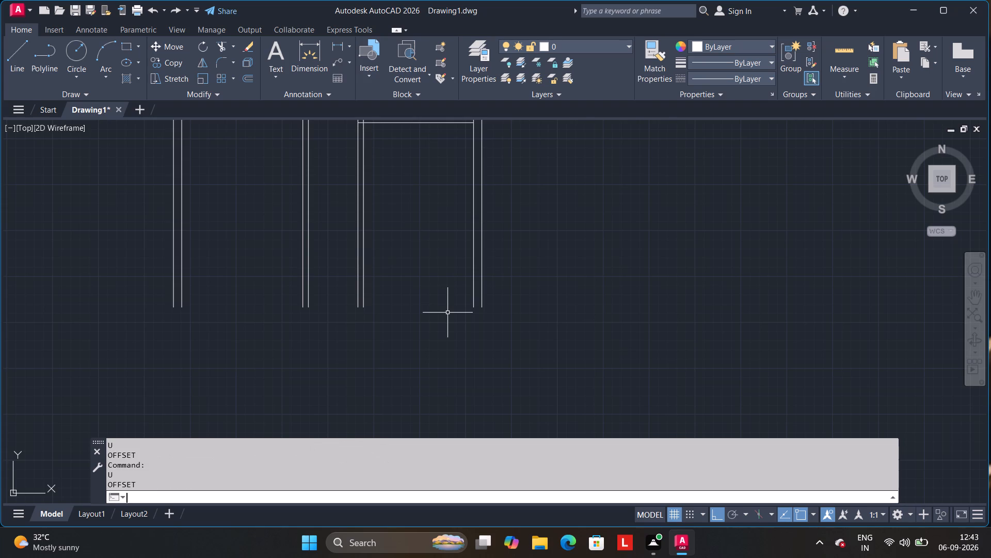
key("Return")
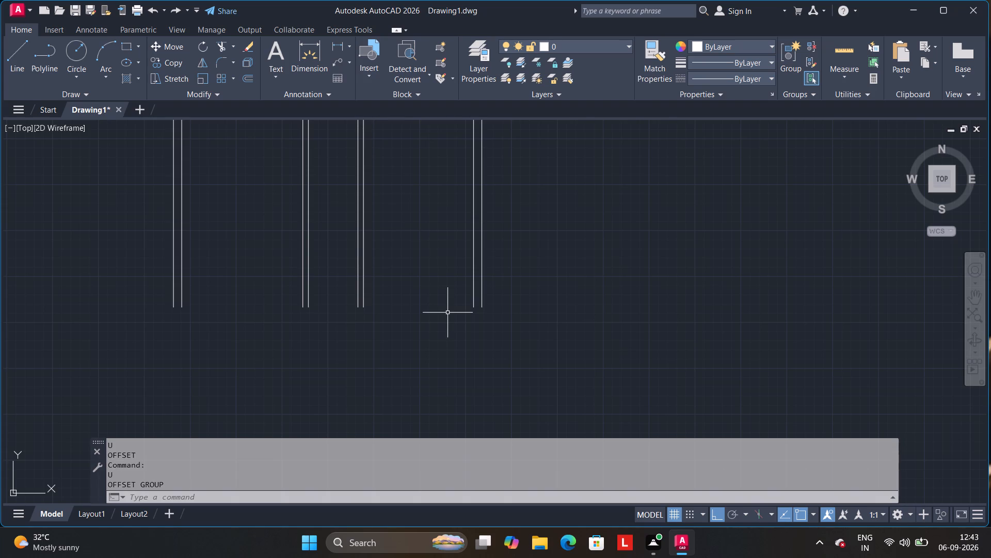
Offset the lower line of the east column's first cross partition 10' downward.
scroll(450, 245, "up", 1)
scroll(450, 245, "down", 3)
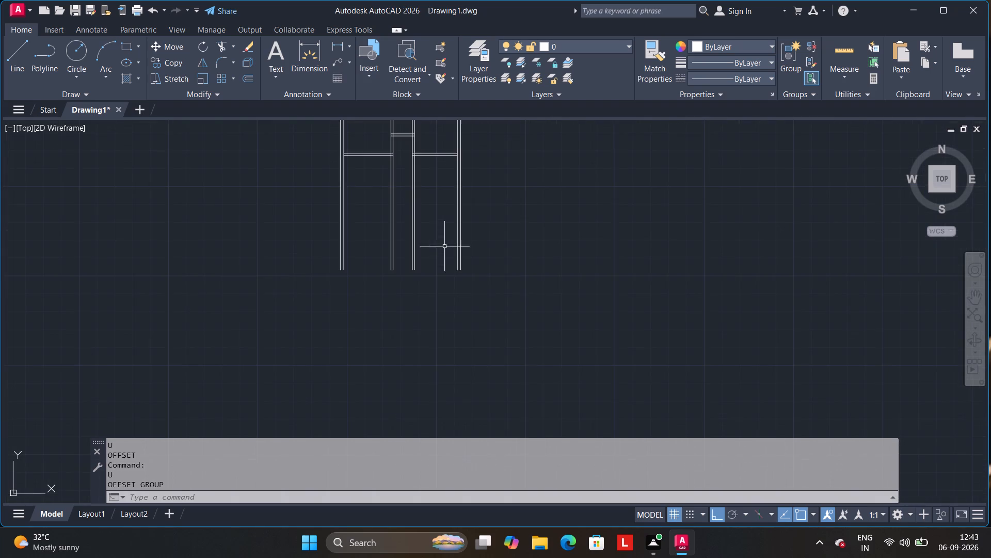
middle_click_drag(444, 246, 418, 305)
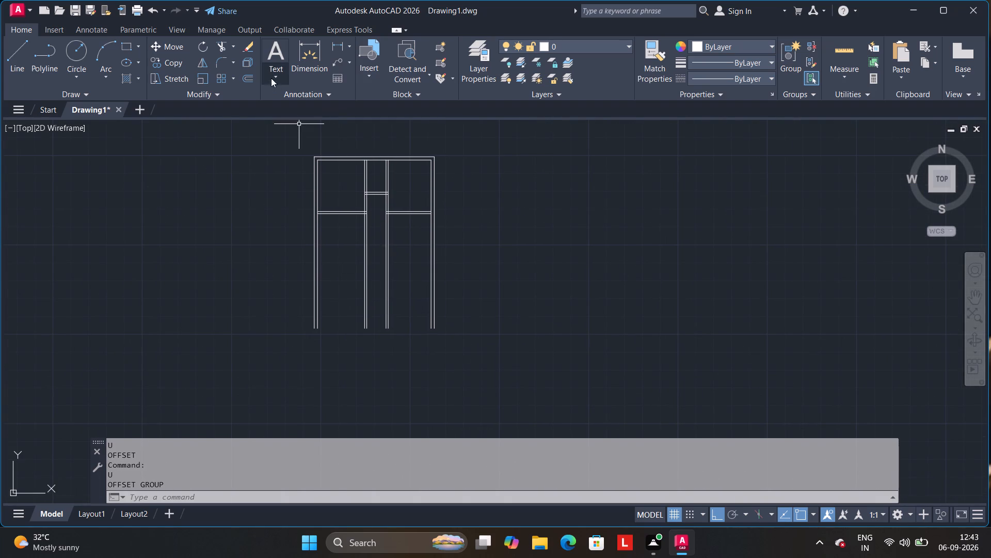
left_click(247, 75)
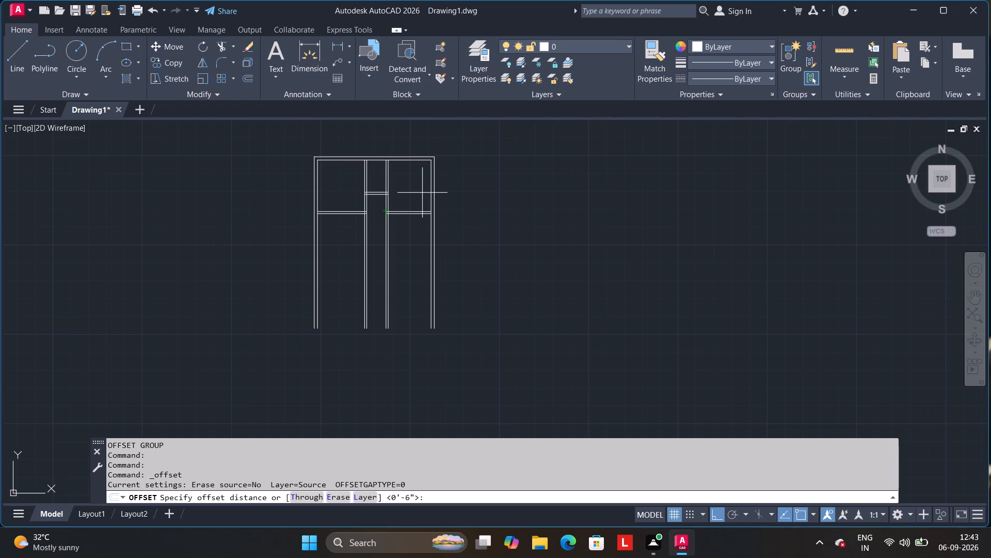
scroll(422, 193, "up", 1)
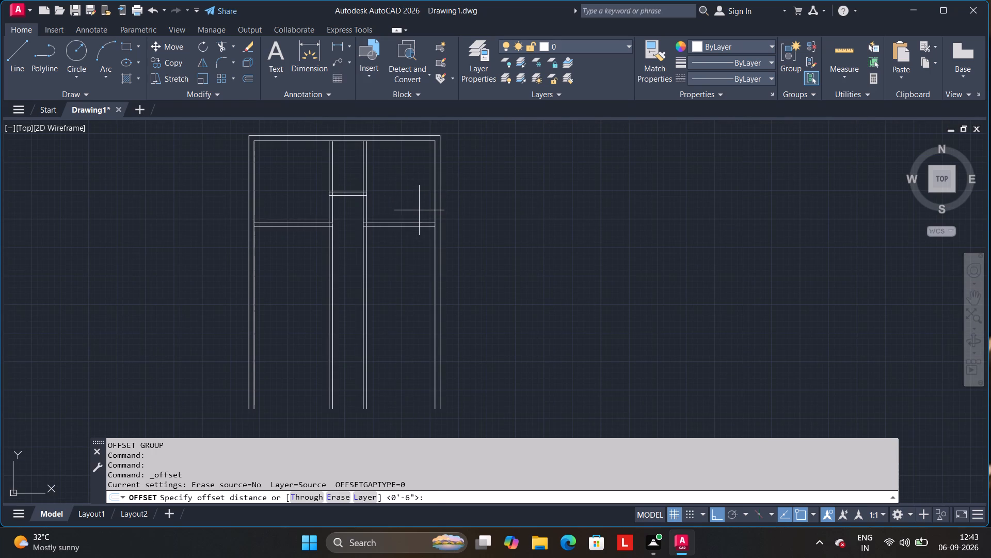
type("10'")
key("Return")
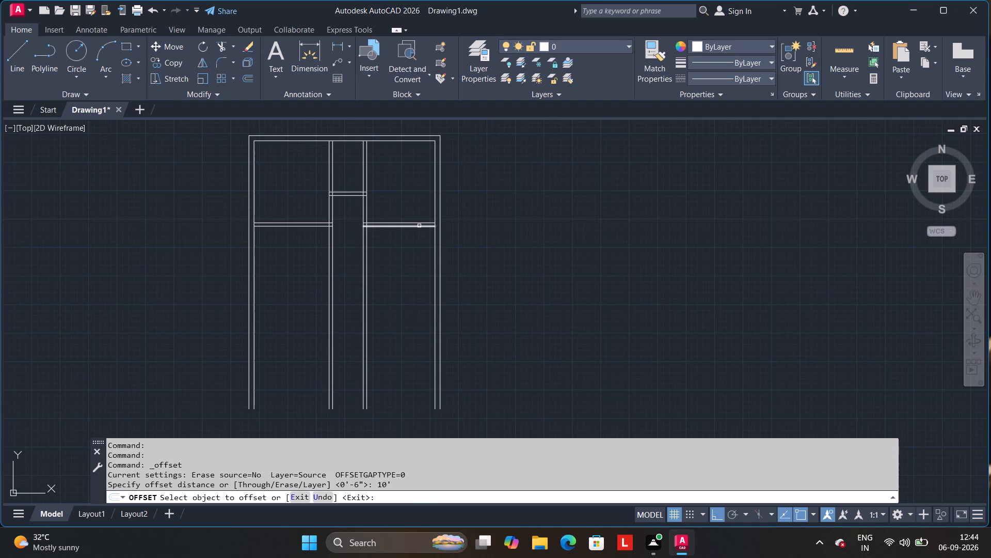
left_click(419, 226)
left_click(415, 256)
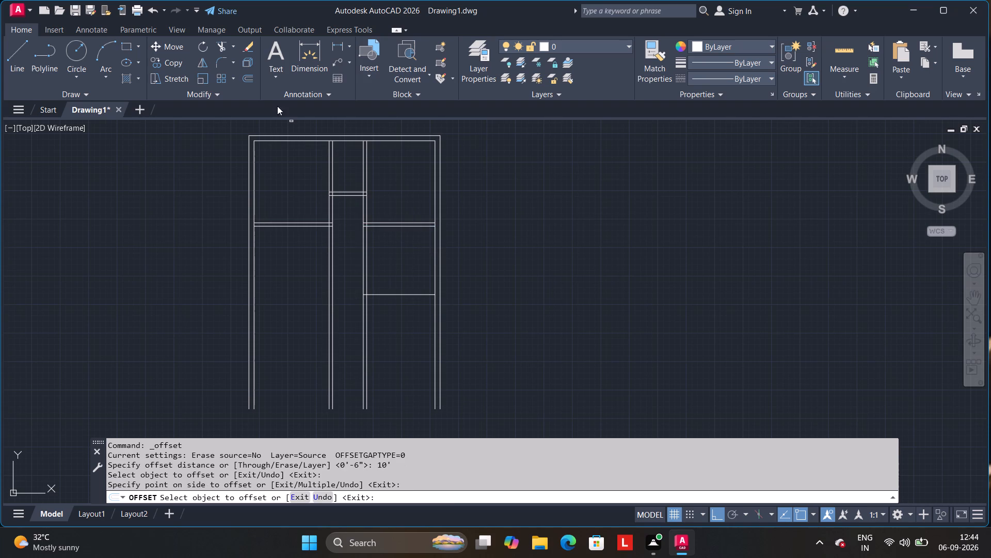
Offset the east column's lowest horizontal line 6" downward to complete the second cross partition.
left_click(252, 80)
key("6")
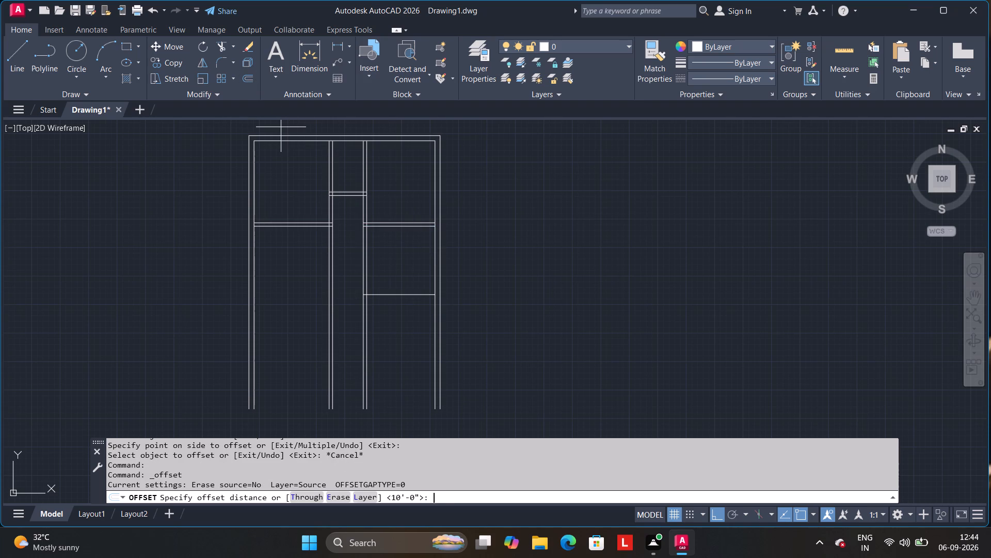
key("Return")
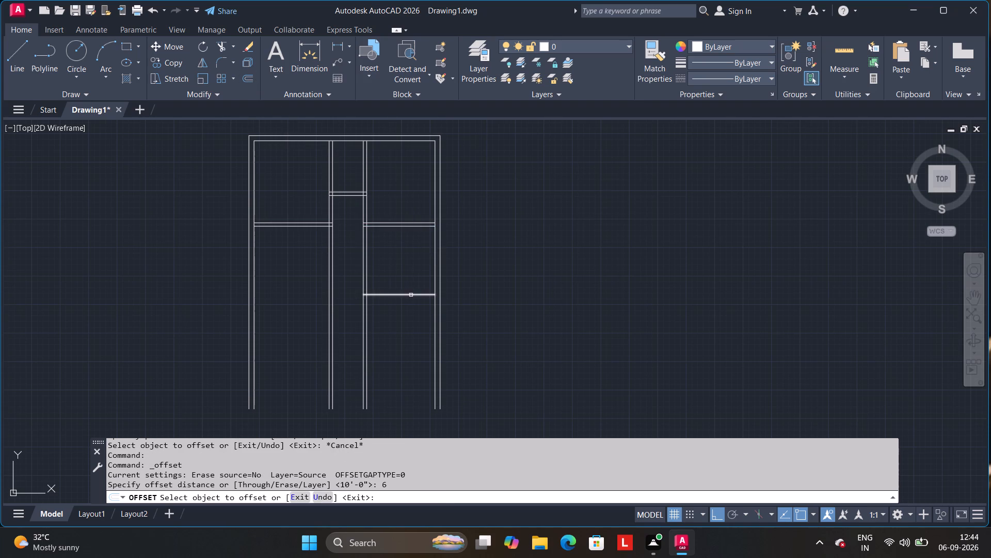
left_click(411, 295)
left_click(410, 328)
key("Return")
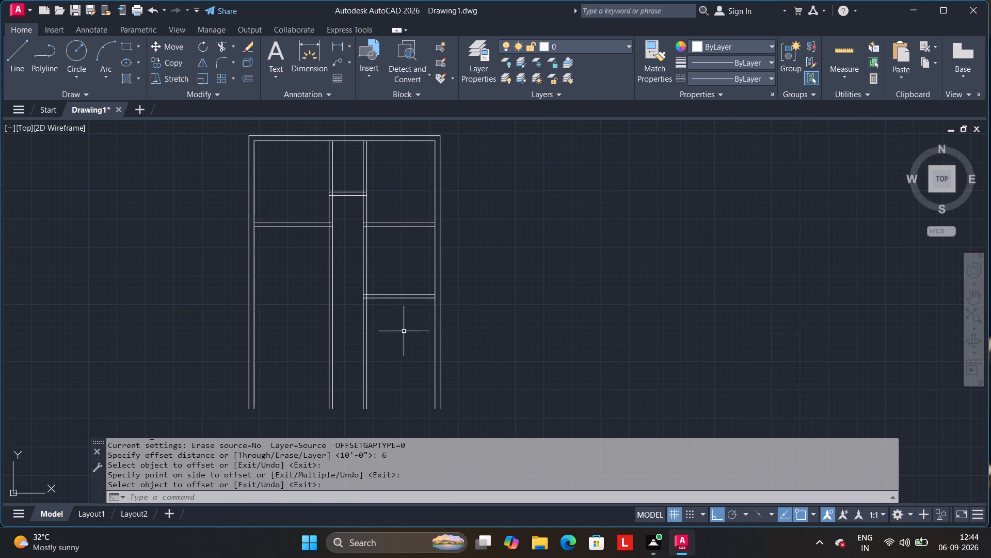
Offset the lower line of the east column's second cross partition 11'6" downward.
left_click(247, 79)
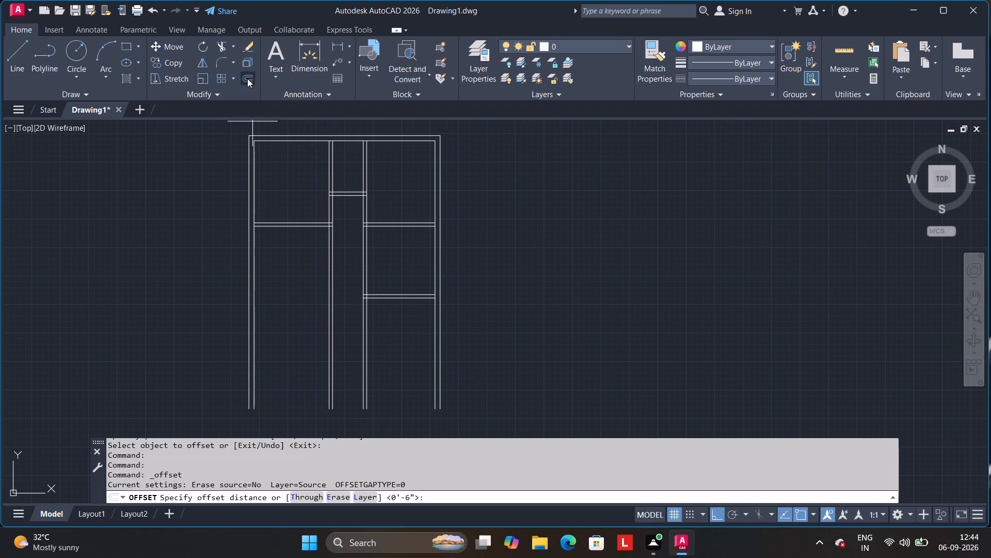
type("11'6")
key("Return")
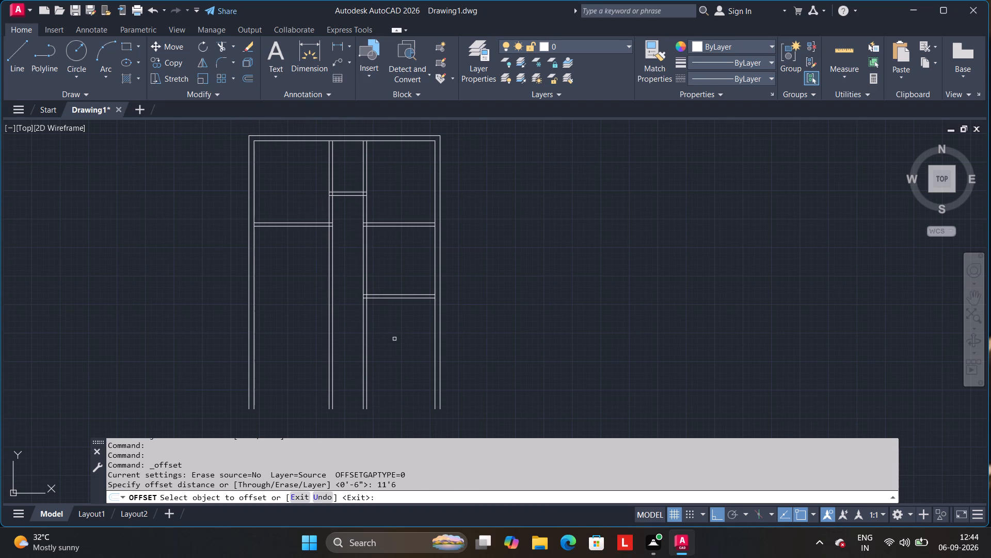
left_click(395, 299)
left_click(410, 340)
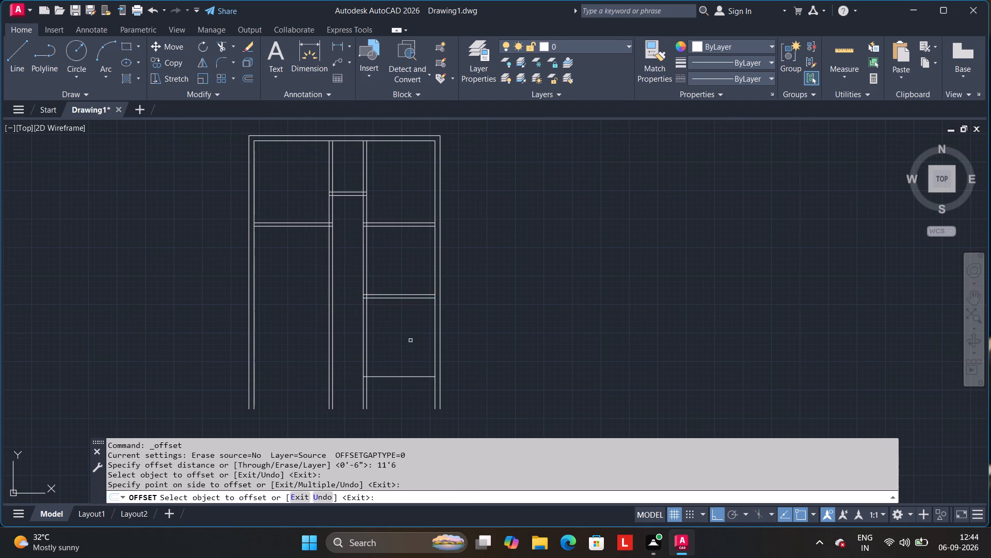
Offset the east column's lowest horizontal line 9" downward to form the bottom outer wall.
left_click(253, 73)
key("9")
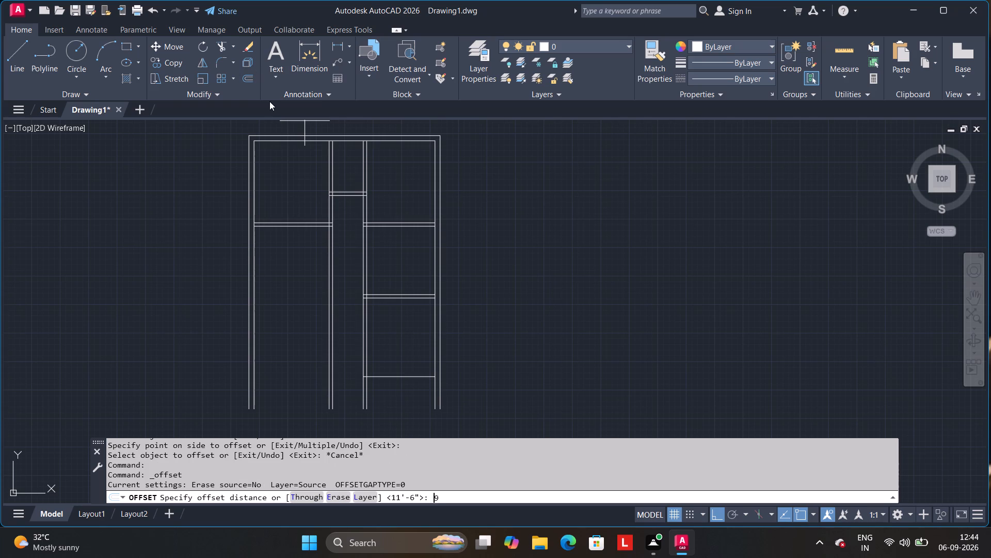
key("Return")
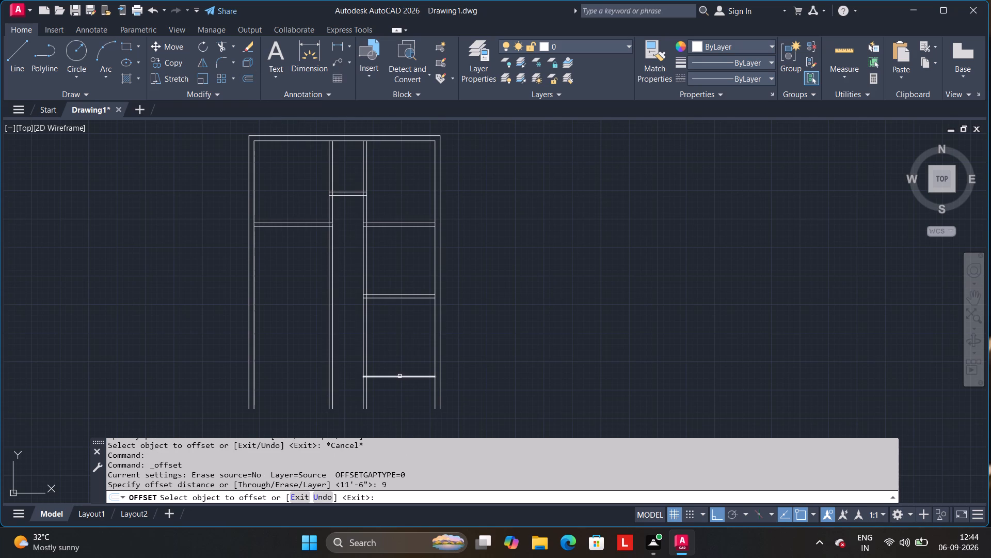
left_click(399, 377)
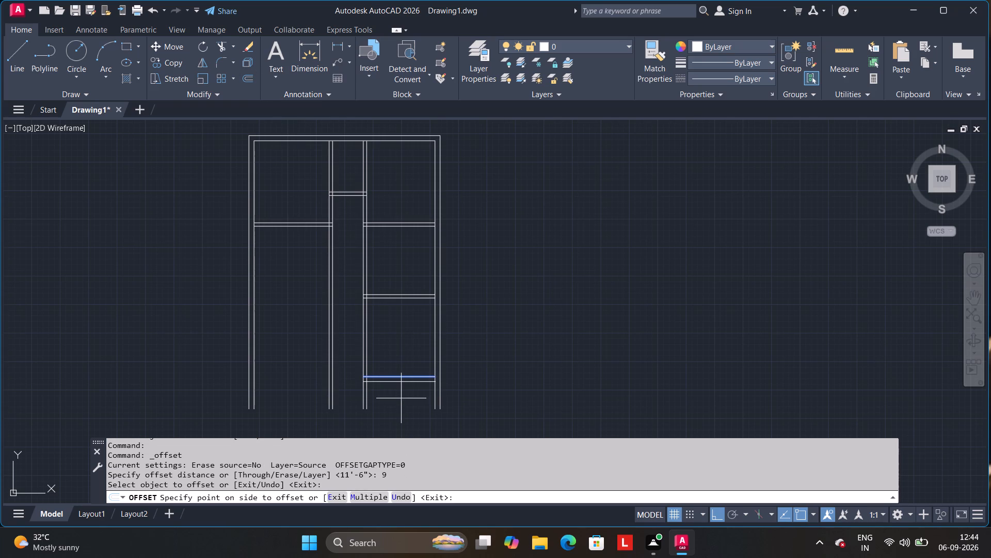
scroll(399, 398, "up", 3)
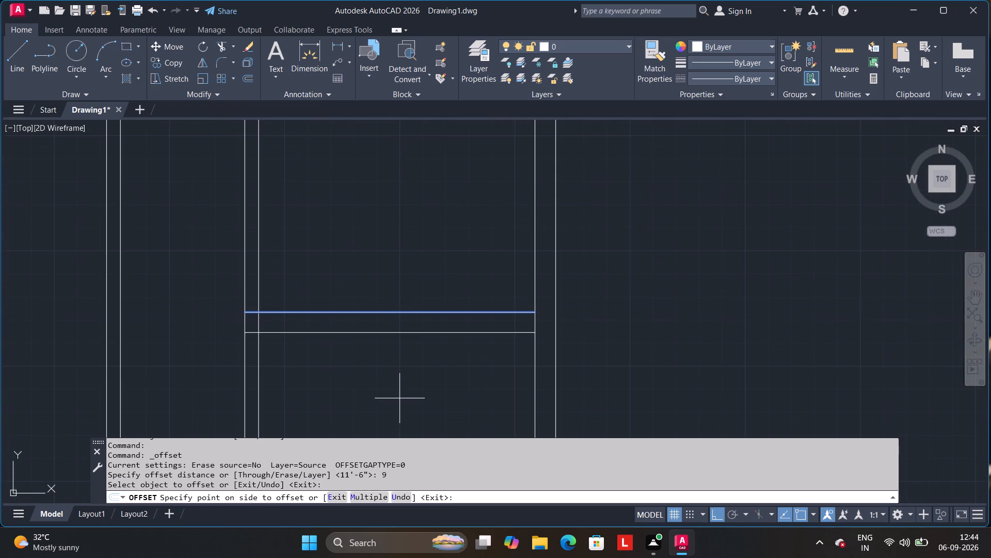
scroll(481, 384, "down", 1)
middle_click_drag(480, 390, 476, 399)
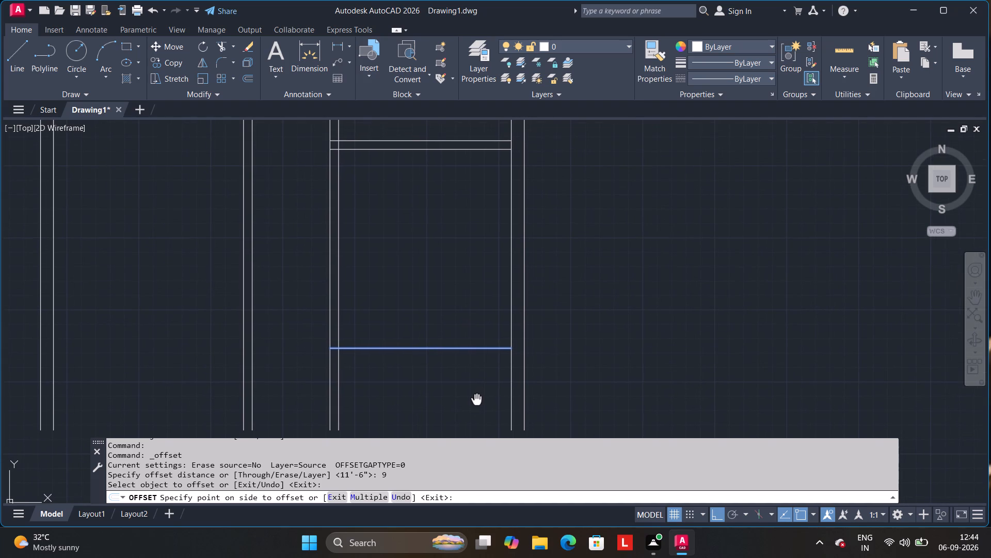
left_click(476, 399)
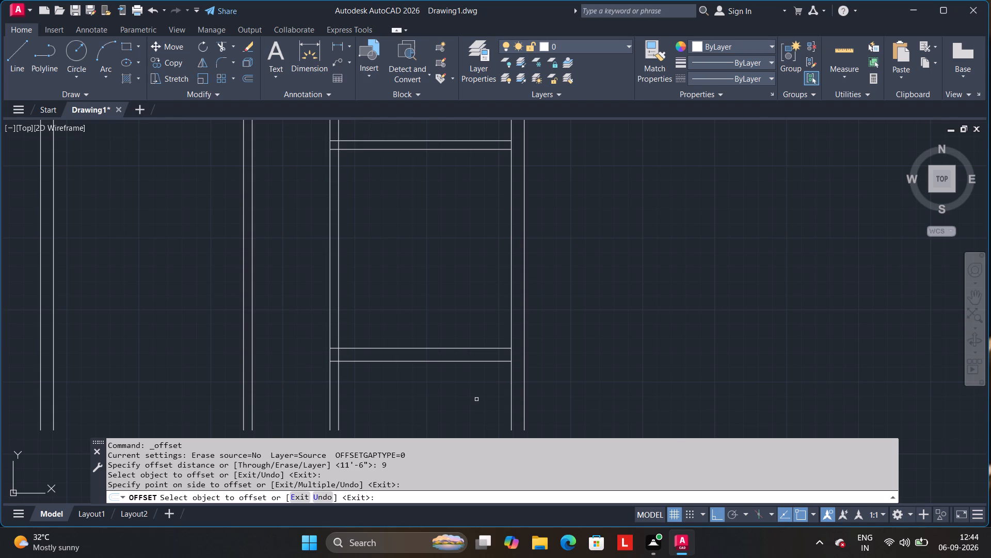
Extend the bottom wall's lower line east to the outer wall's outer face and west to the middle partition's west face.
left_click(230, 47)
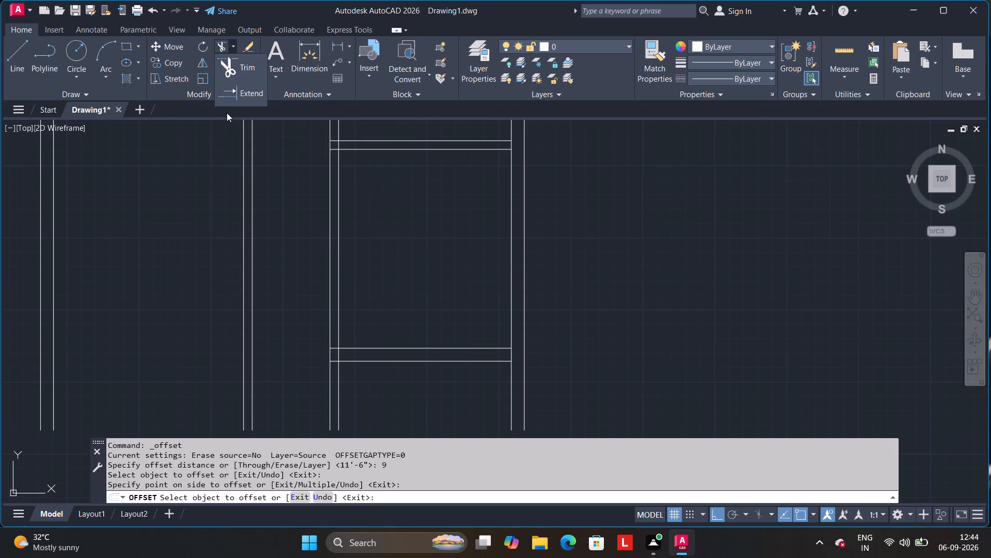
left_click(235, 97)
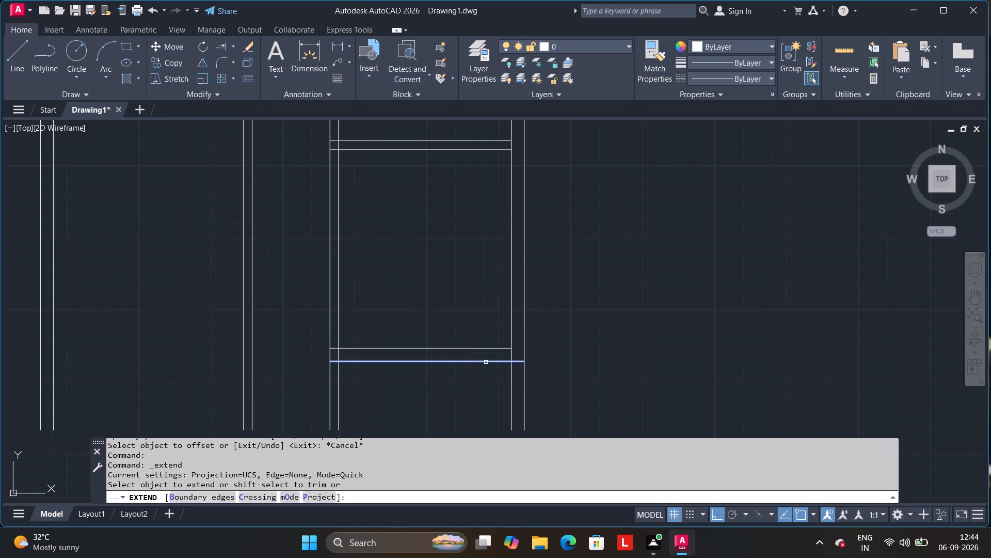
left_click(486, 362)
scroll(486, 362, "down", 1)
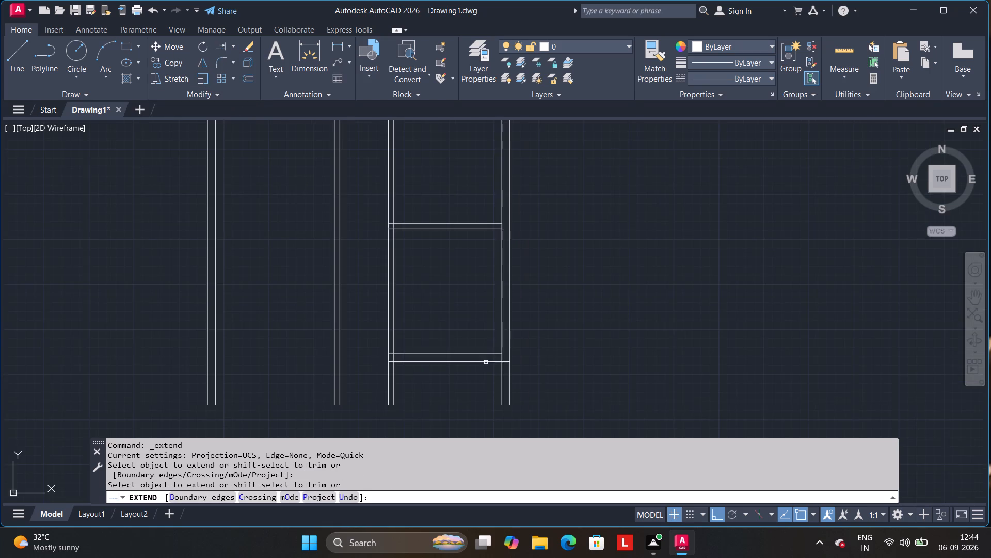
middle_click_drag(486, 362, 566, 298)
left_click(494, 298)
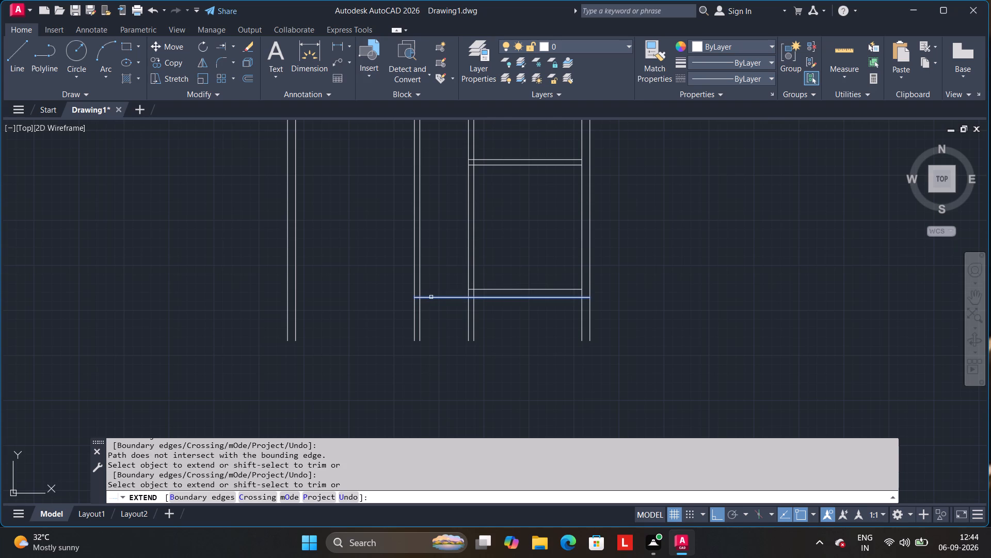
left_click(434, 297)
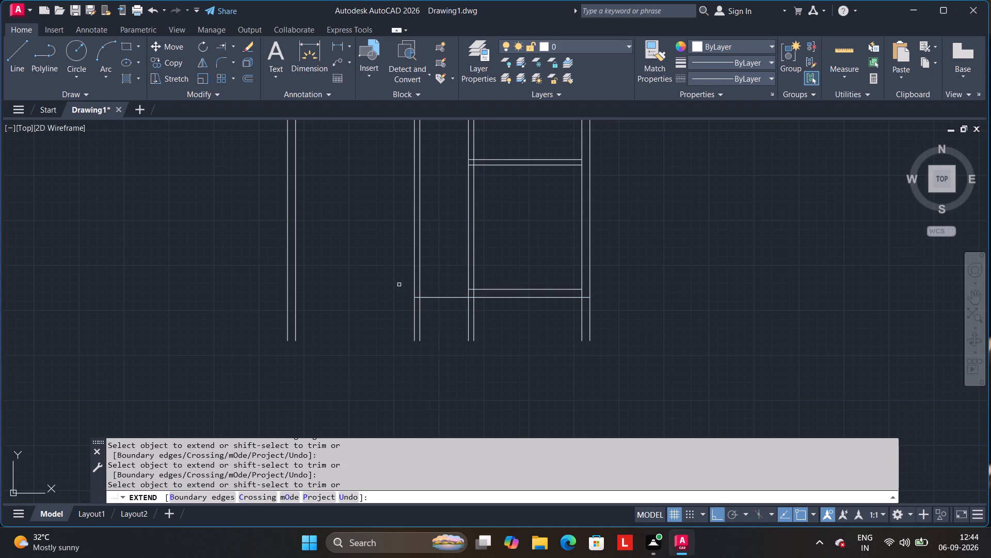
scroll(396, 284, "down", 1)
middle_click_drag(396, 284, 384, 268)
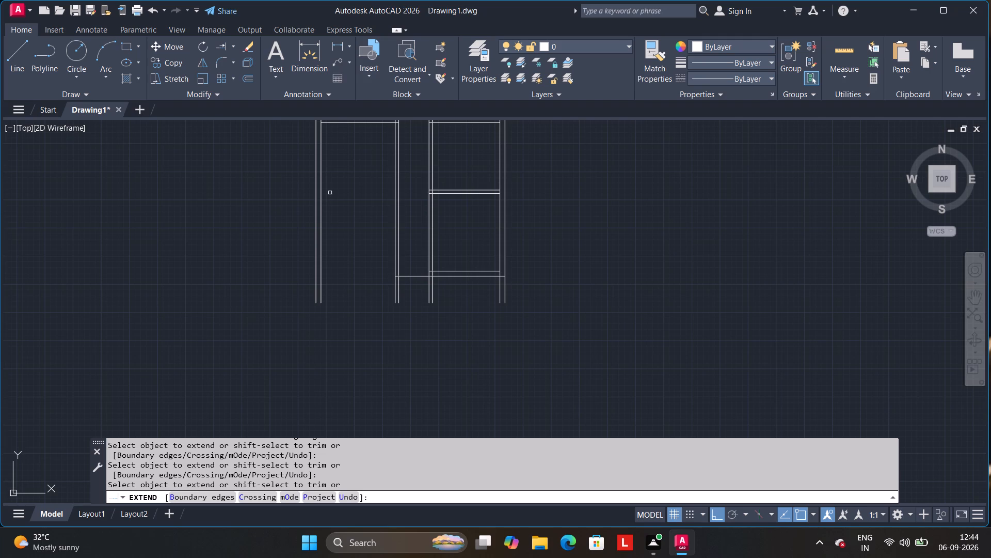
key("Escape")
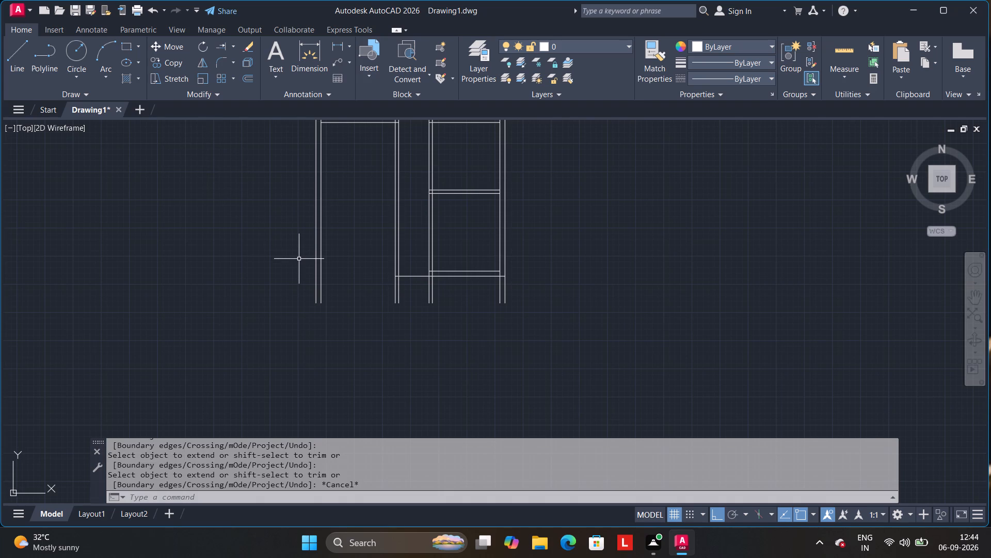
Draw a horizontal line joining the lower ends of the walls, from the west outer wall's outer face to the east outer wall's.
scroll(361, 343, "up", 1)
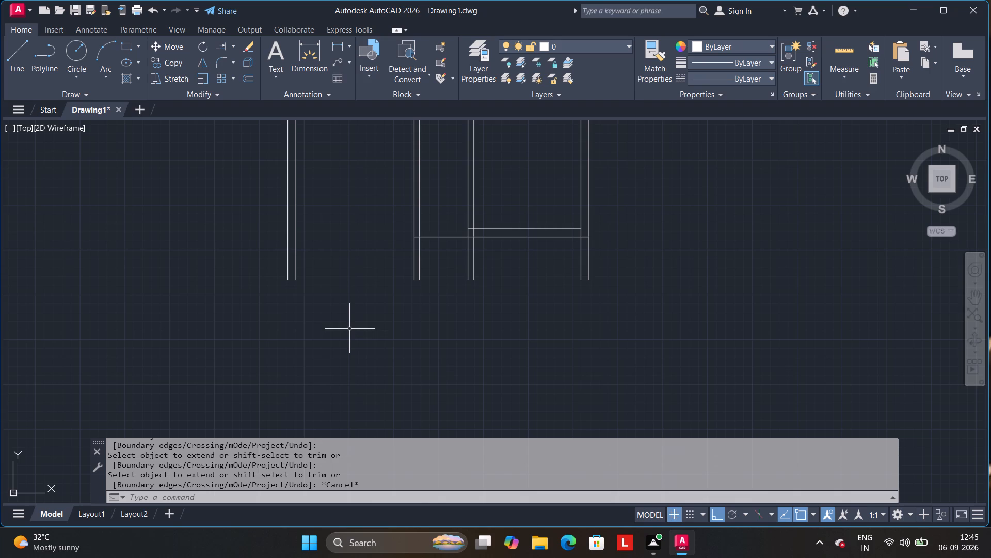
scroll(338, 316, "up", 1)
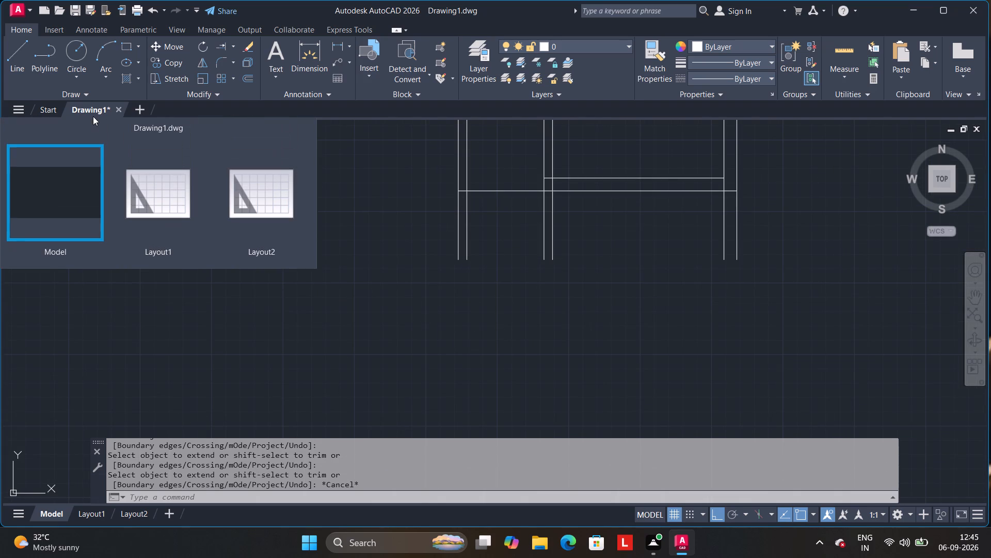
left_click(12, 54)
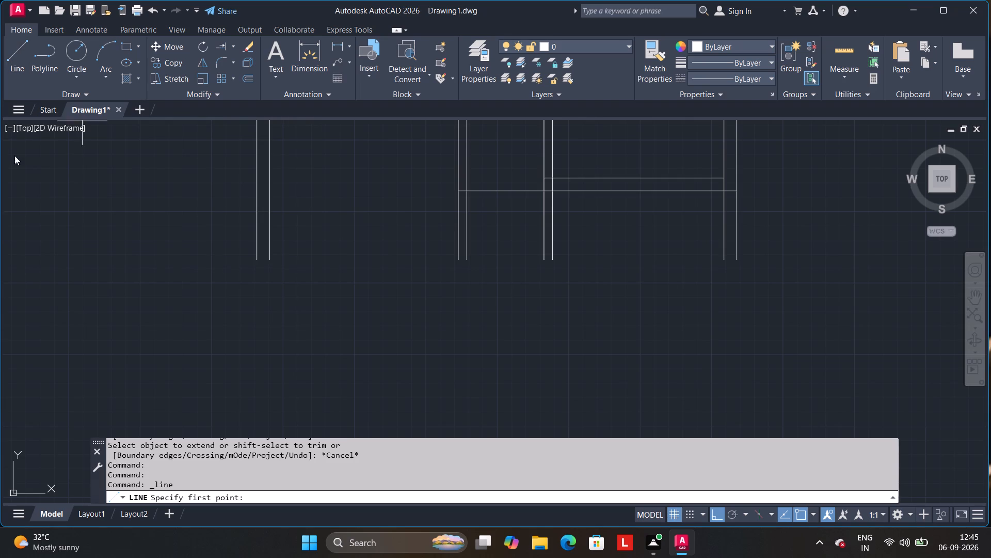
left_click(258, 261)
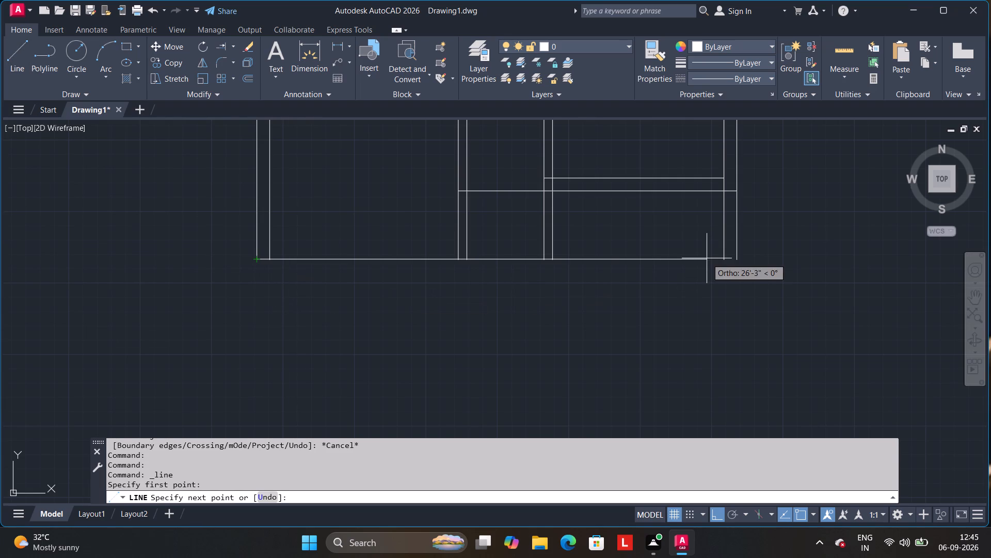
left_click(737, 259)
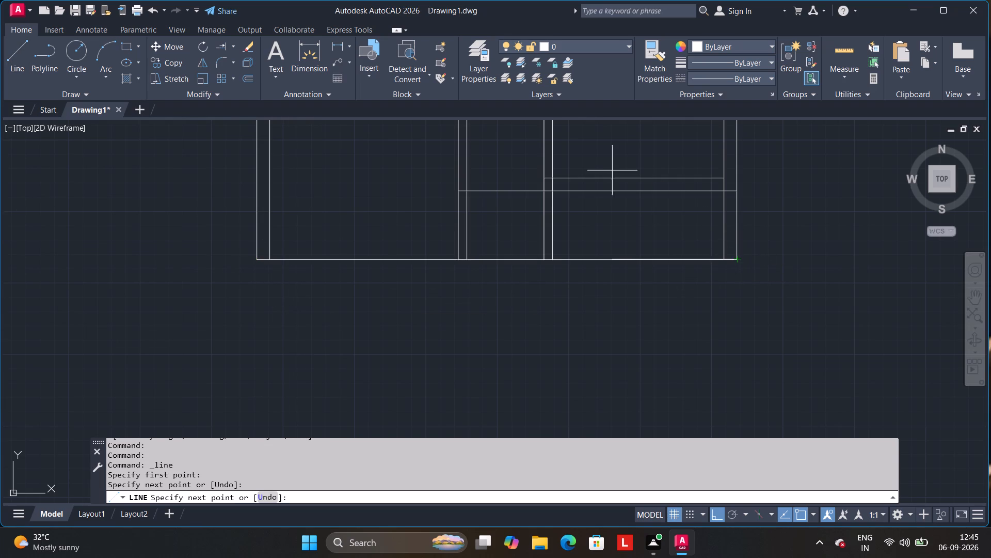
Trim the east outer wall's inner line and both partitions' lines below the bottom wall's lower line.
left_click(234, 47)
left_click(222, 64)
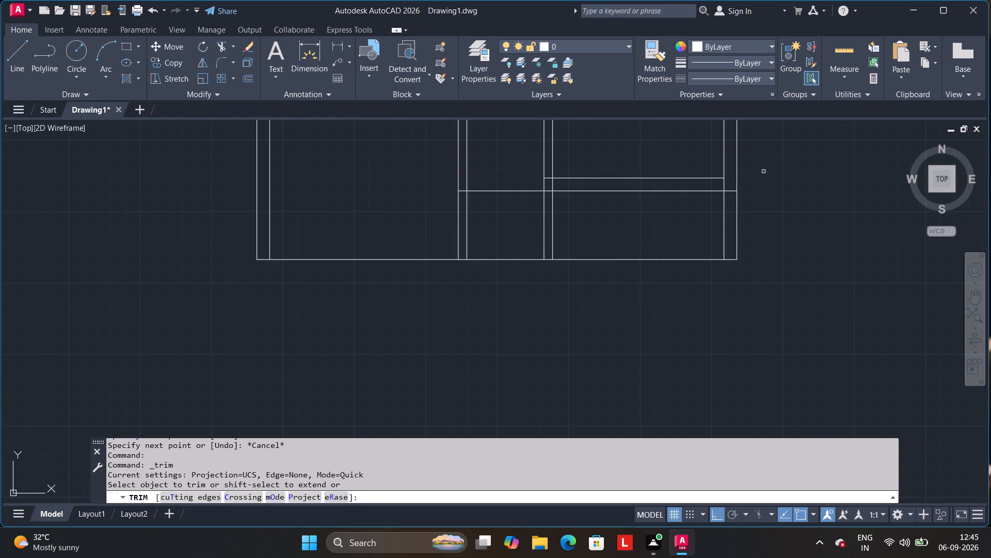
left_click(724, 218)
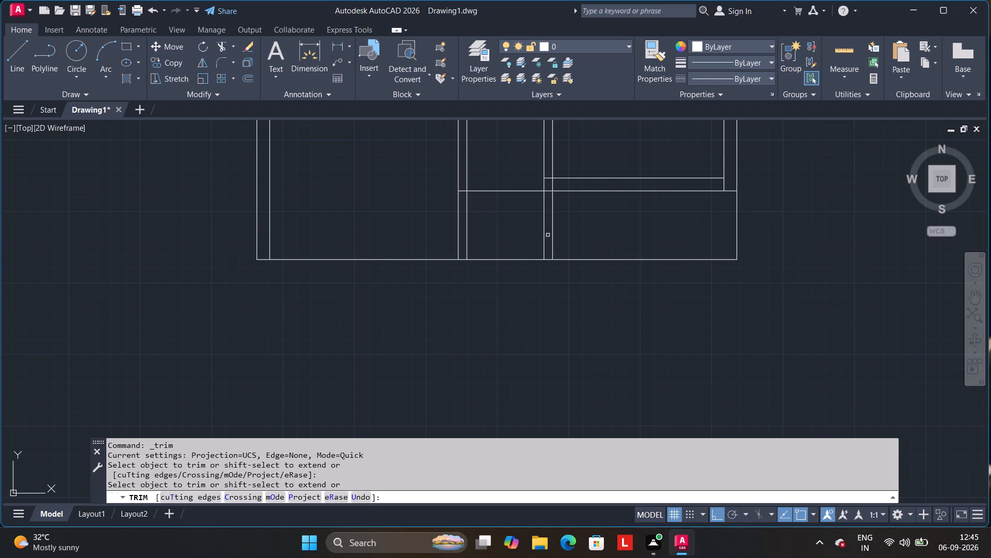
left_click_drag(535, 235, 582, 229)
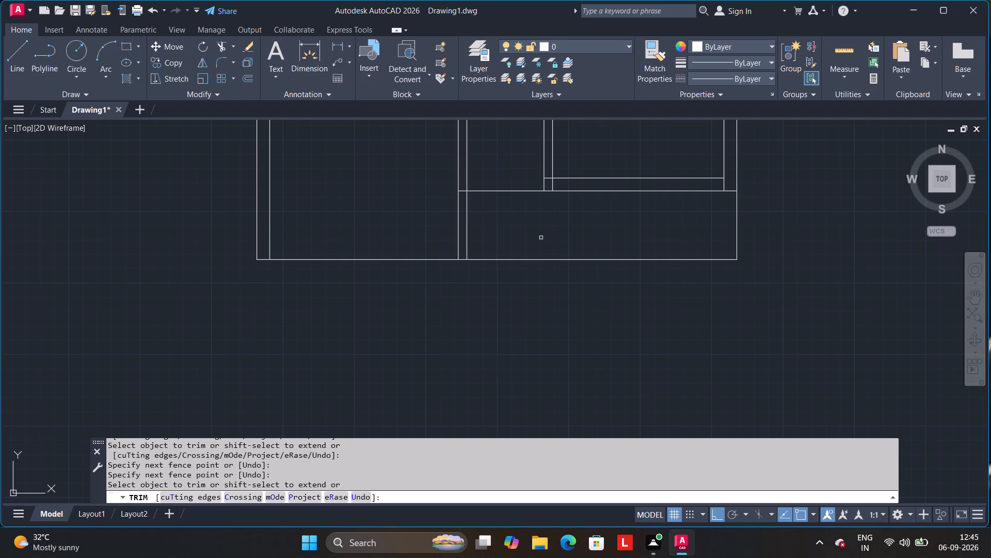
left_click_drag(499, 230, 438, 230)
Extend the bottom wall's upper line west to the middle partition's west face.
scroll(501, 224, "down", 1)
middle_click_drag(501, 224, 501, 224)
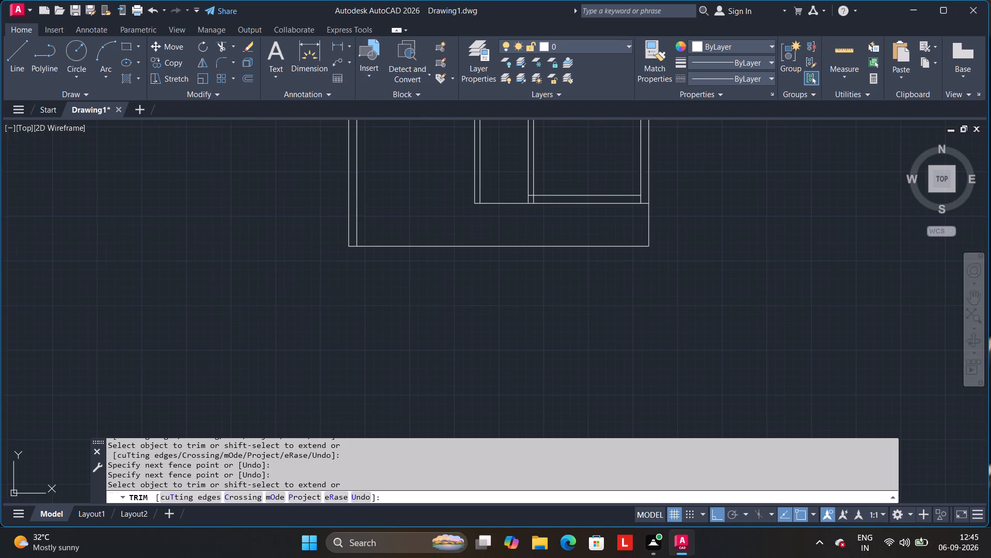
middle_click_drag(501, 224, 488, 257)
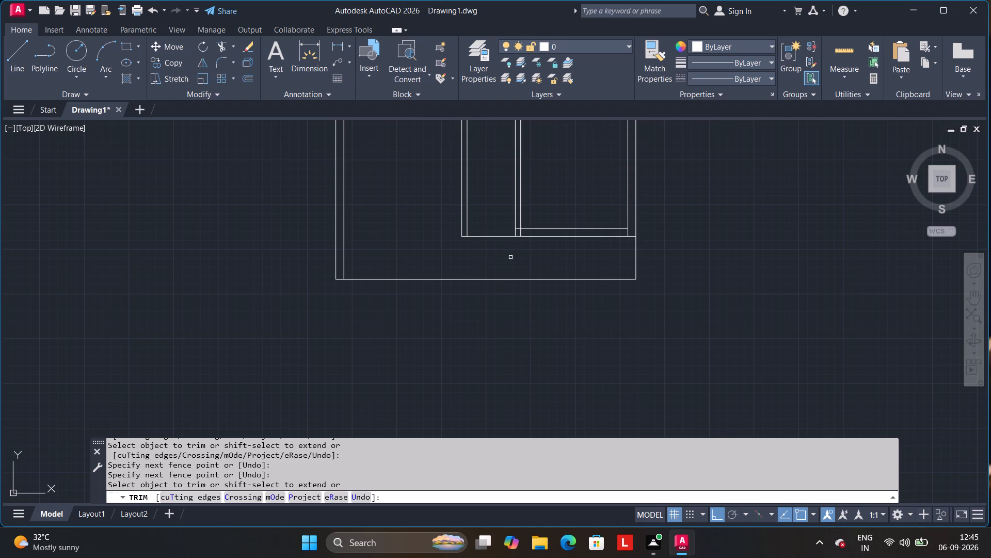
left_click(230, 49)
left_click(254, 91)
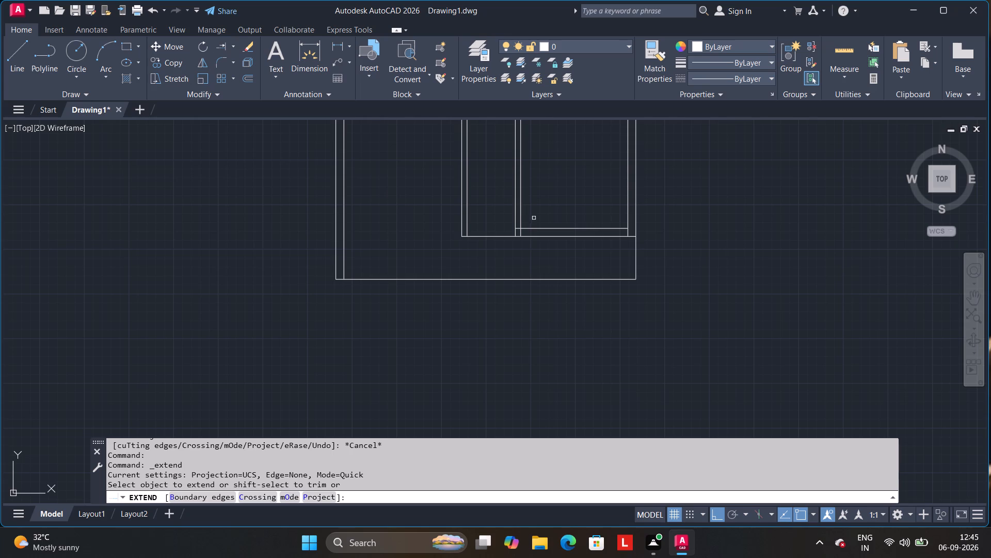
left_click(537, 228)
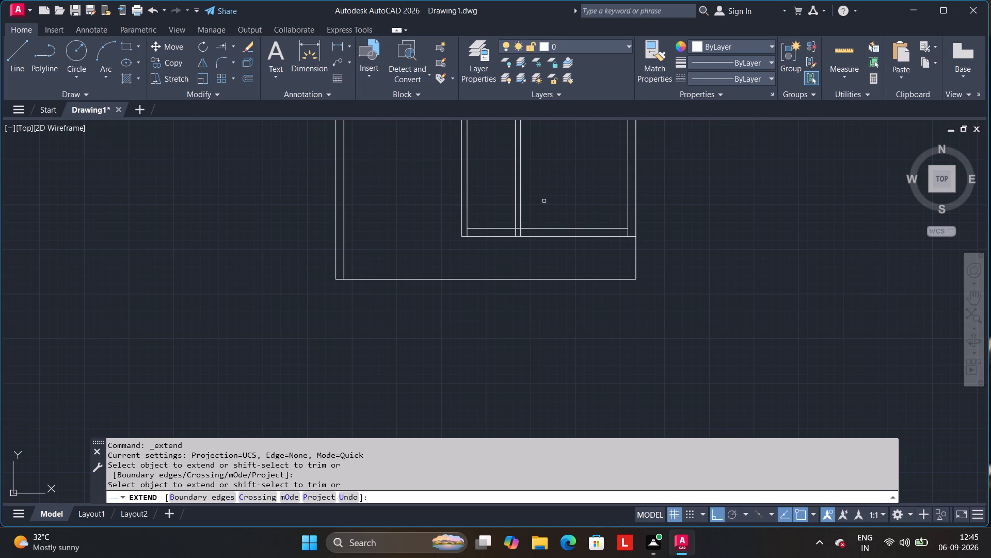
left_click(493, 227)
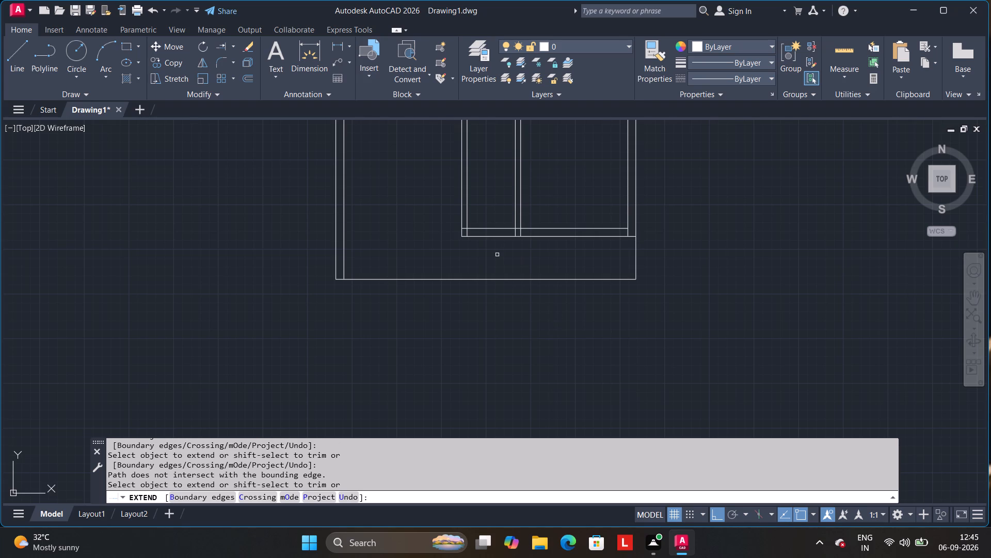
Trim the overlapping line ends where the middle partition's east face meets the bottom wall's upper line.
left_click(231, 46)
left_click(227, 63)
scroll(453, 210, "up", 1)
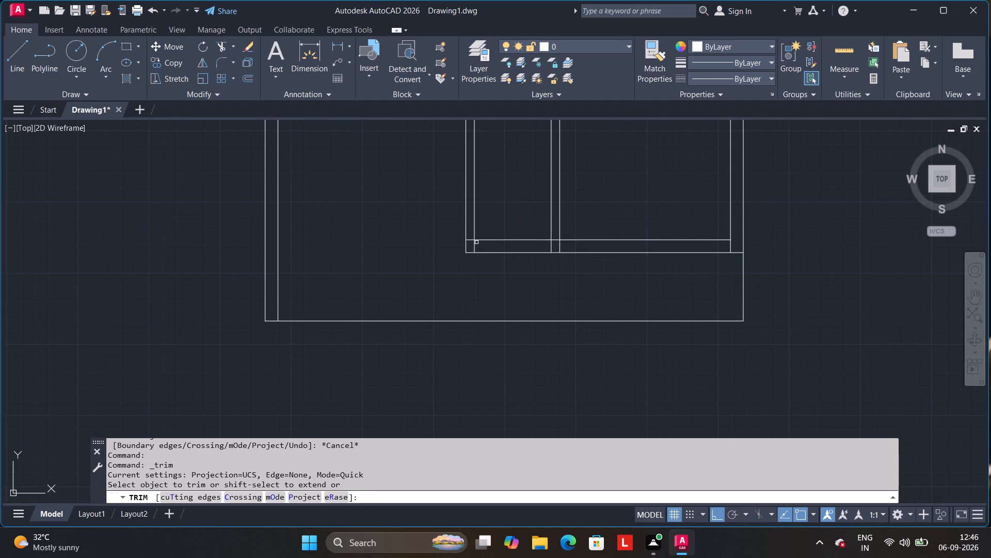
left_click(475, 245)
left_click(468, 240)
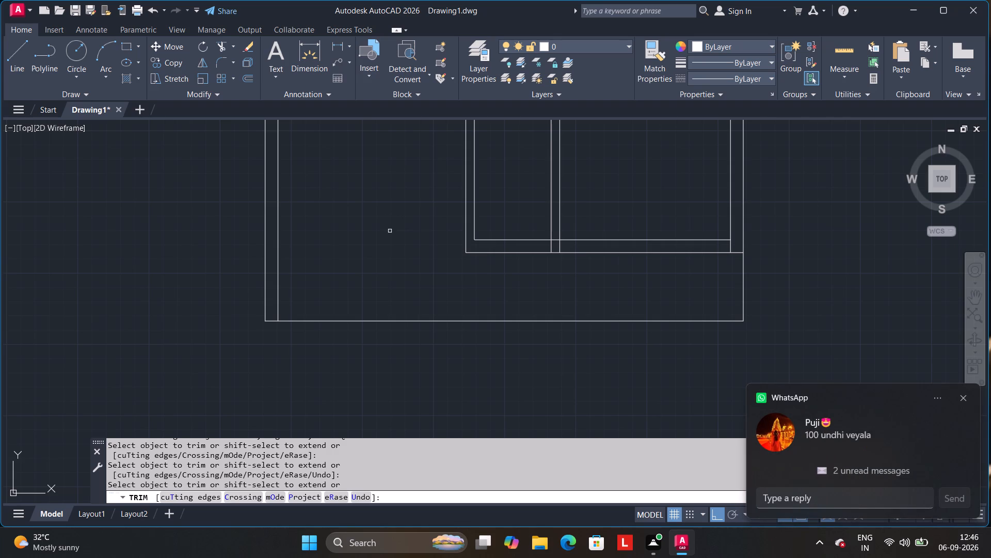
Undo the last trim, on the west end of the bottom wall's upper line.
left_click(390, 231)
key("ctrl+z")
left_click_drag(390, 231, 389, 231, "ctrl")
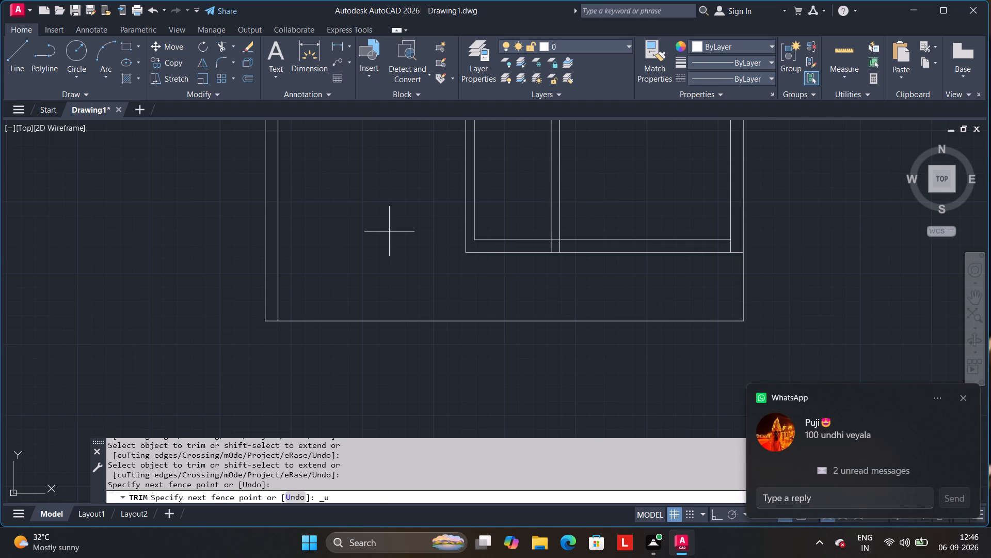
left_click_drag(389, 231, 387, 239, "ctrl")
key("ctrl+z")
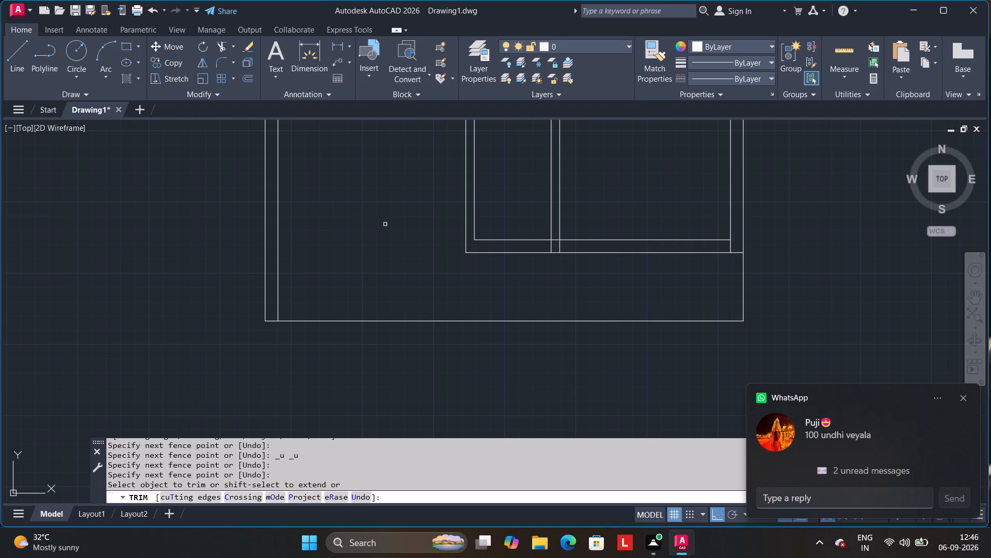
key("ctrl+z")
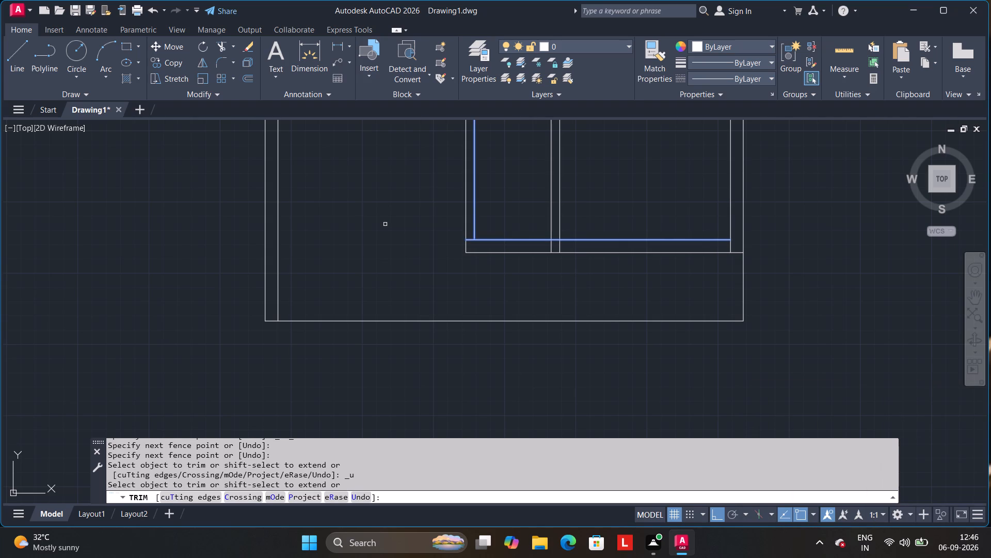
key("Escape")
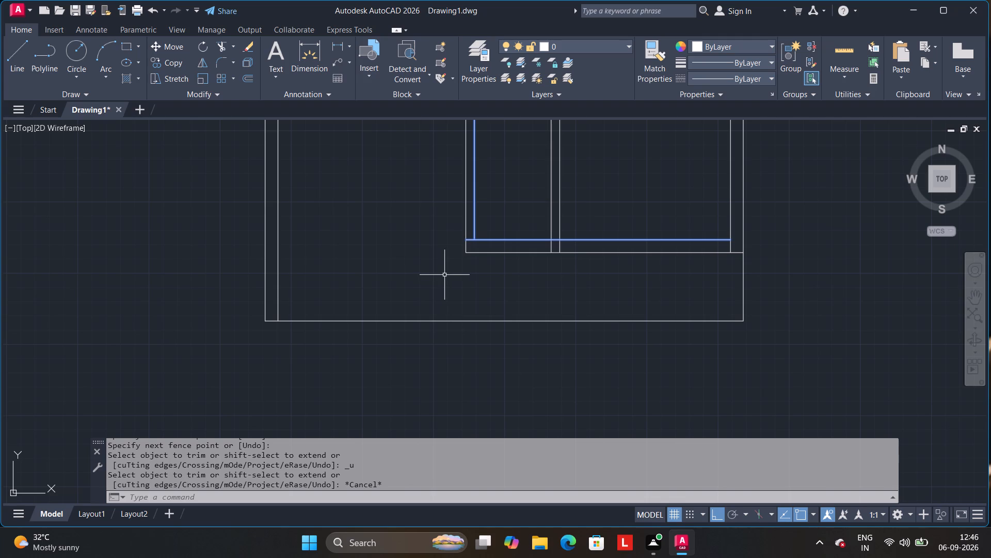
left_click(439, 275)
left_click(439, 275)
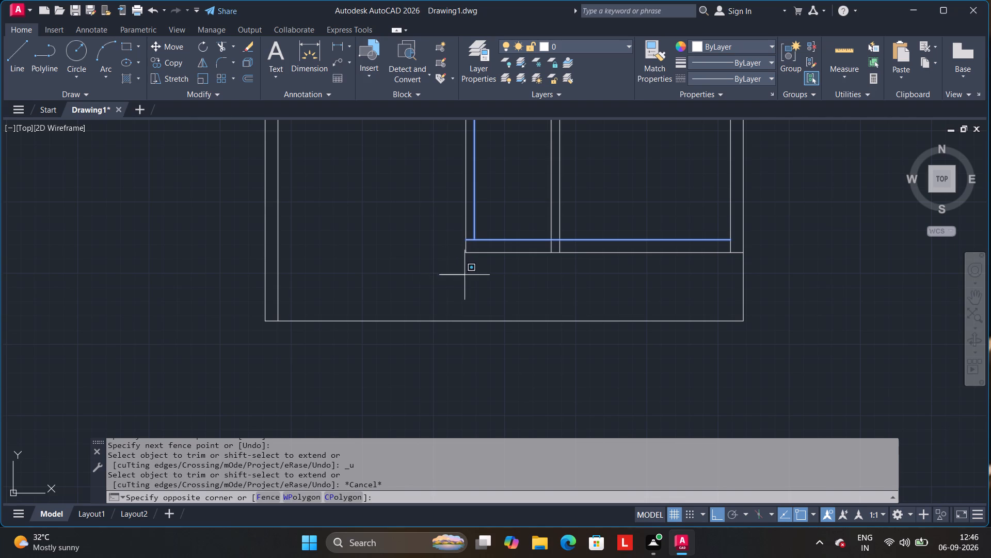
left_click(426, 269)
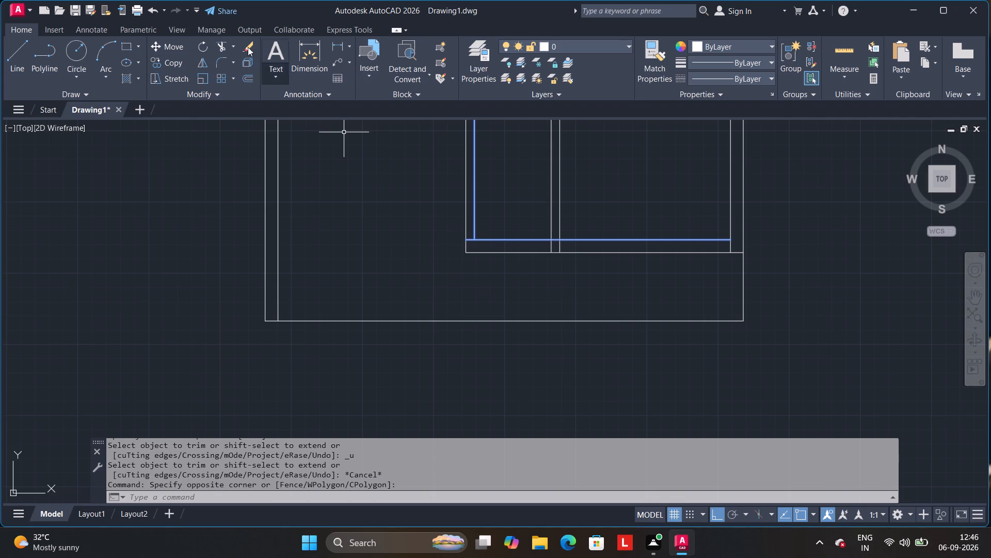
Extend the middle partition's west line down to the lowest horizontal line.
left_click(232, 45)
left_click(238, 97)
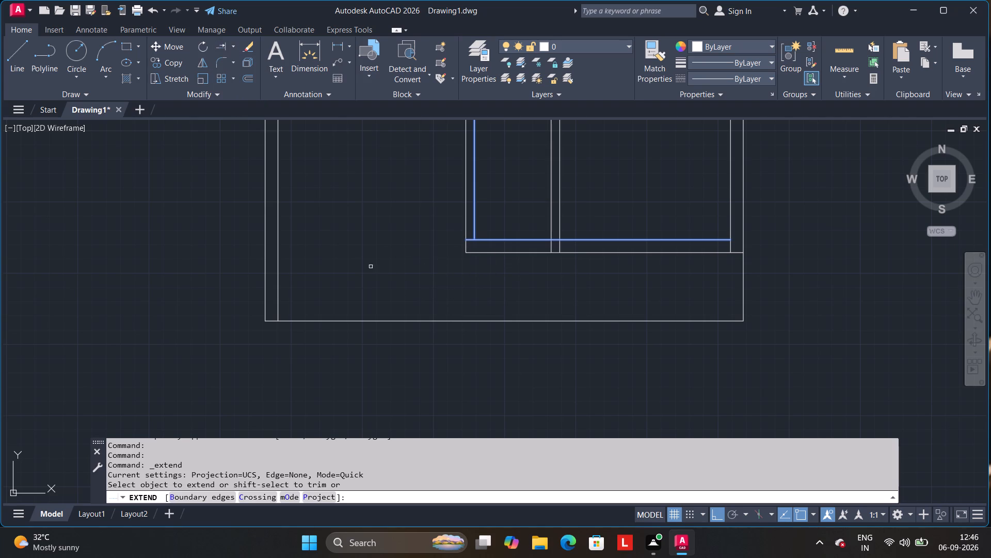
left_click(467, 249)
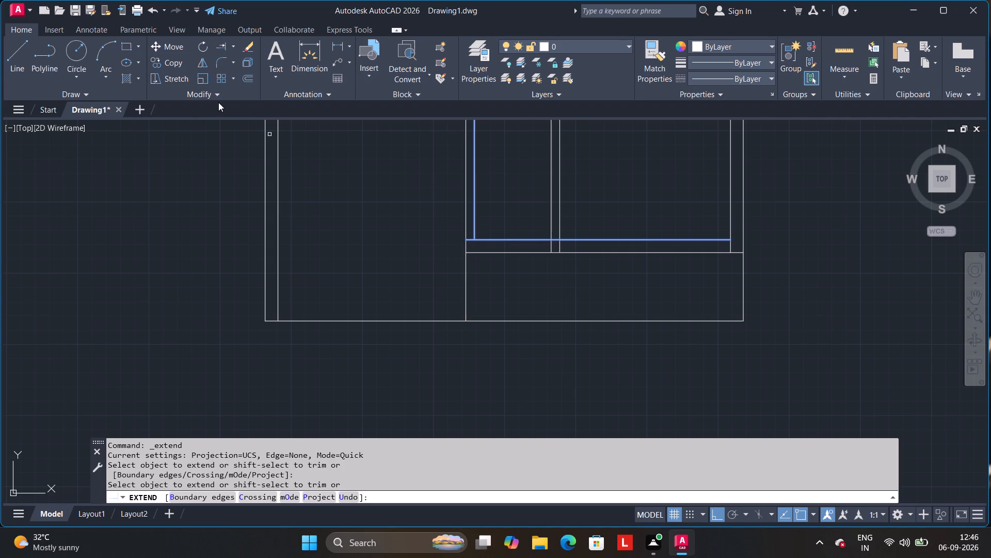
Offset the extended west partition line 9" to the east.
left_click(247, 74)
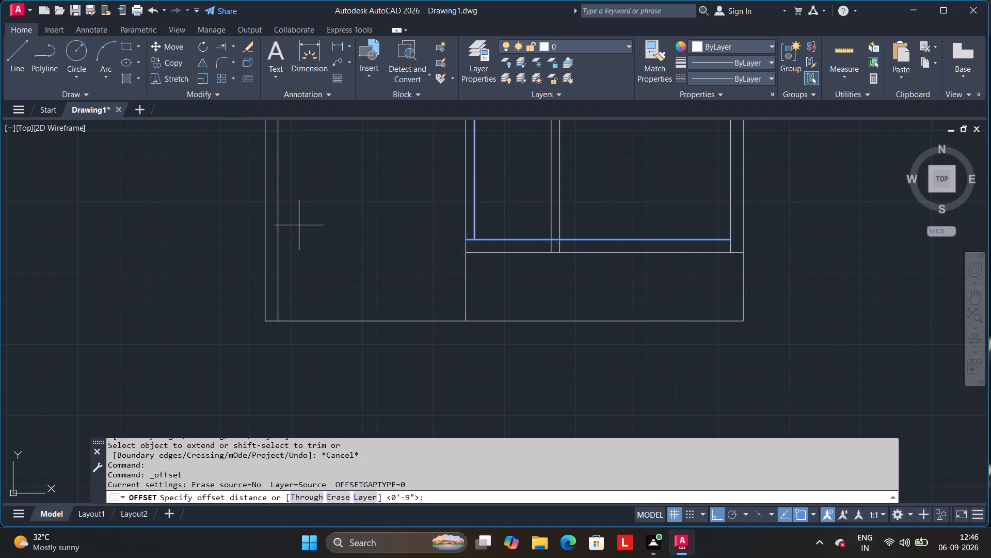
key("9")
key("Return")
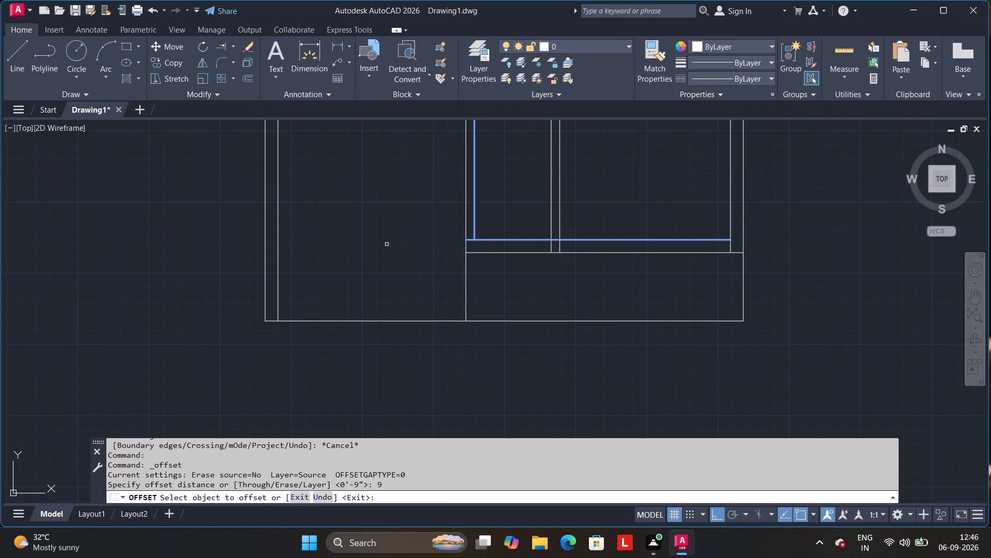
left_click(467, 287)
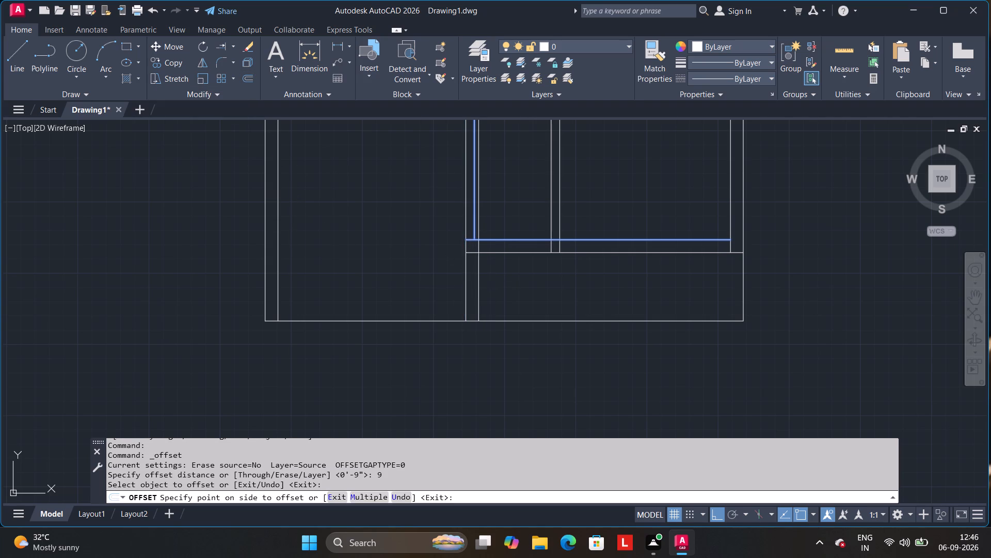
left_click(494, 284)
Trim the 9" offset line above the bottom wall's lower line, and that lower line's short end west of the offset line.
left_click(232, 45)
left_click(234, 69)
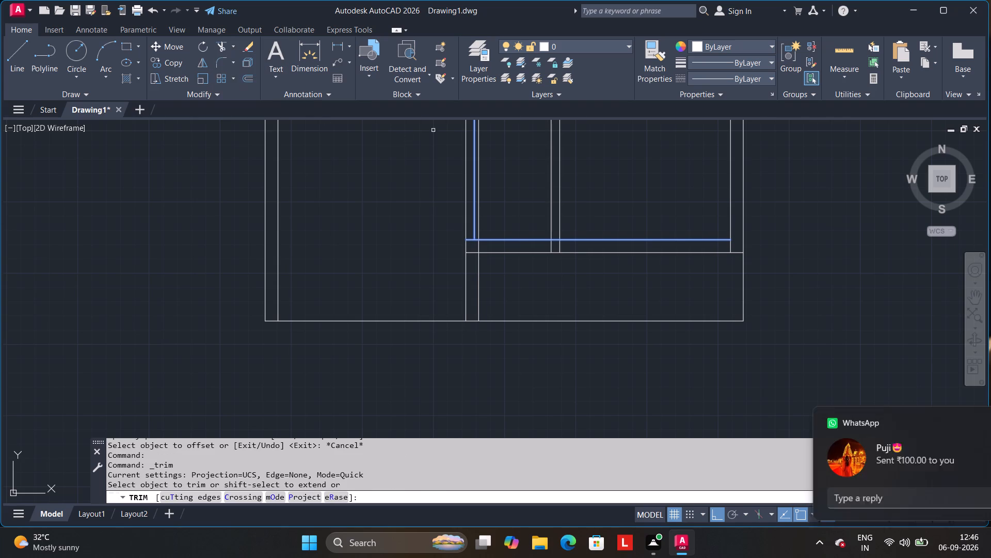
left_click(479, 188)
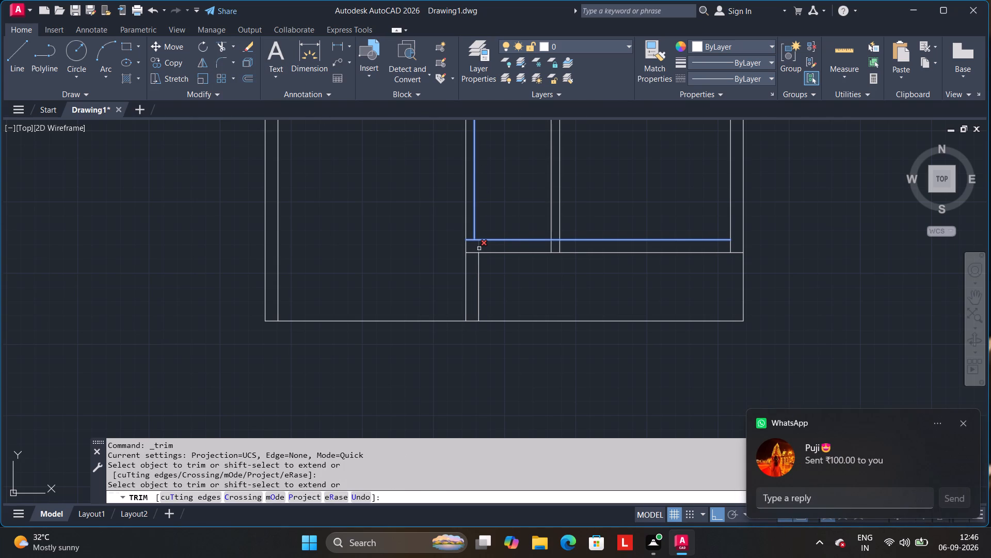
left_click(479, 249)
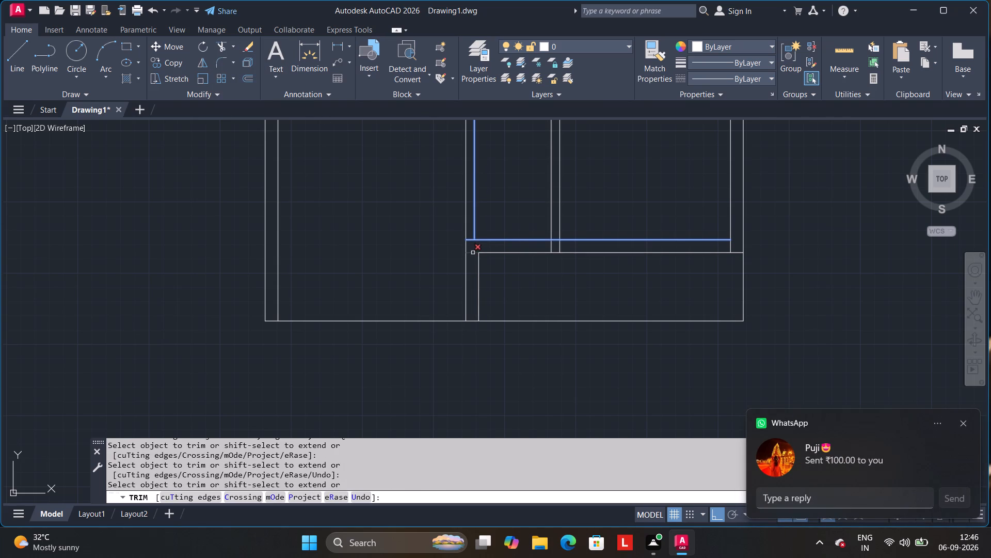
left_click(473, 253)
key("Return")
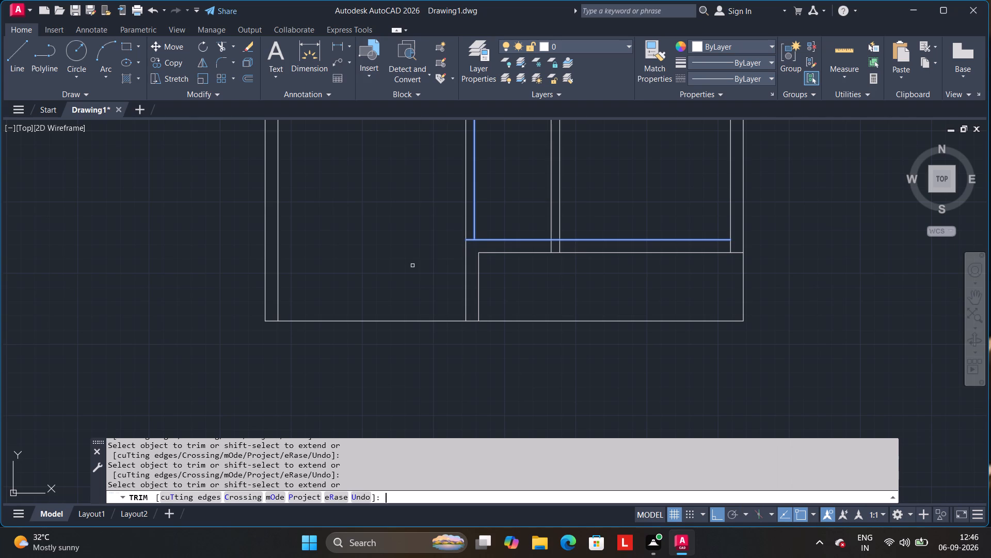
key("Escape")
key("space")
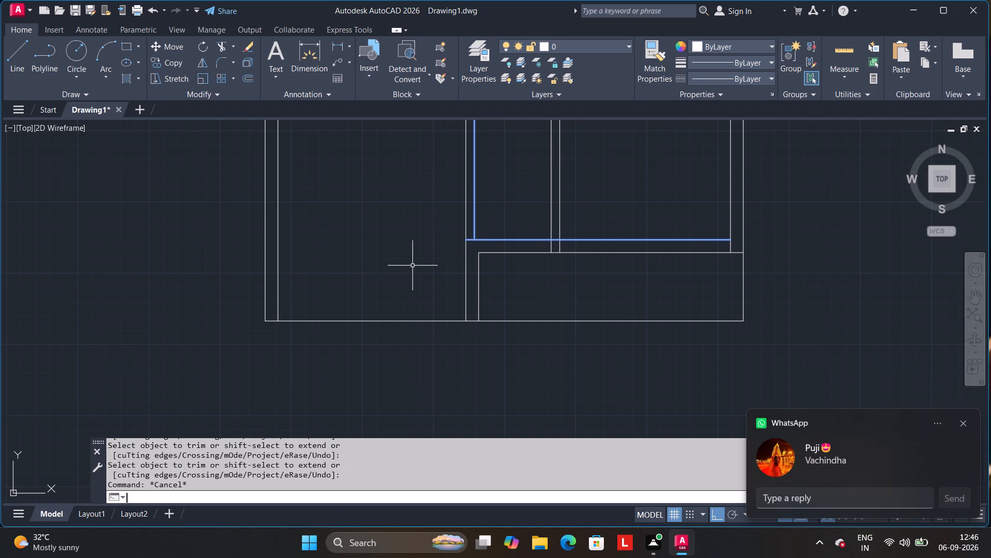
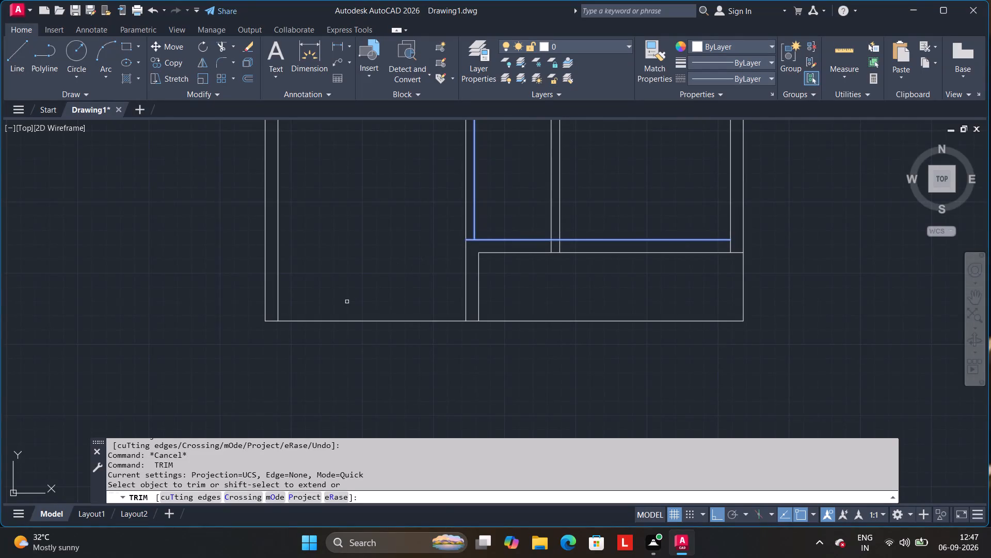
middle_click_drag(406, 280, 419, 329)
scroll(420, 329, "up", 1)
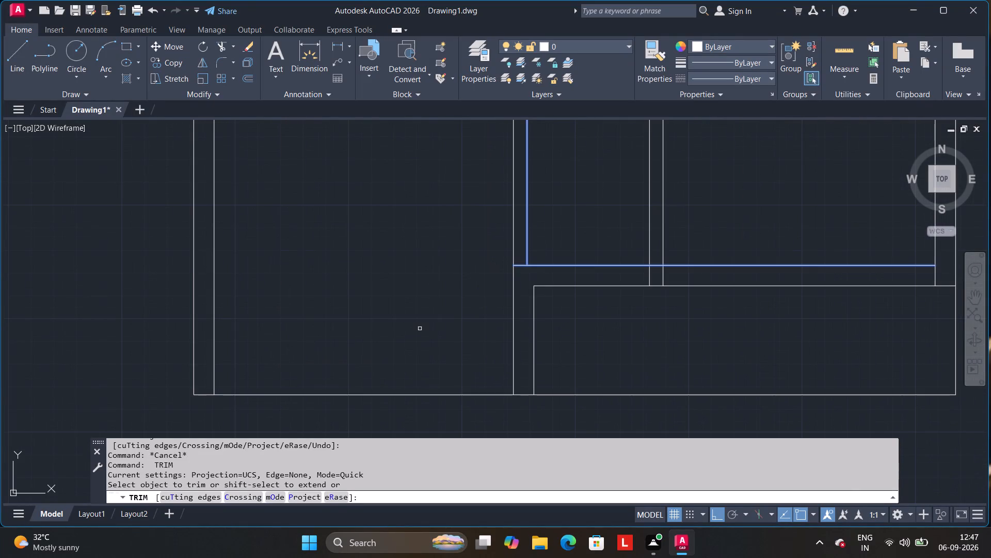
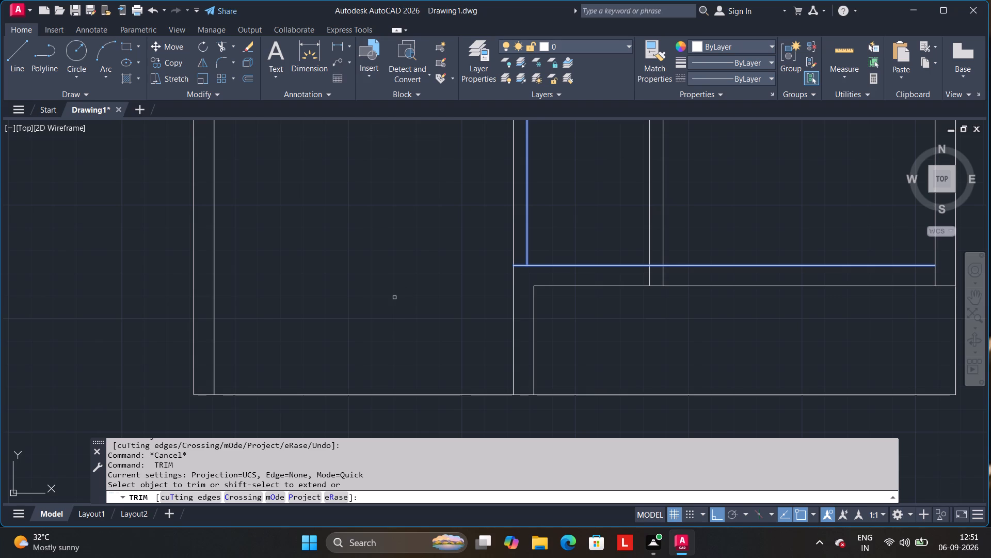
Trim both pairs of vertical partition lines running from the lowest horizontal partitions down to the bottom wall, opening up the lower room.
left_click(246, 83)
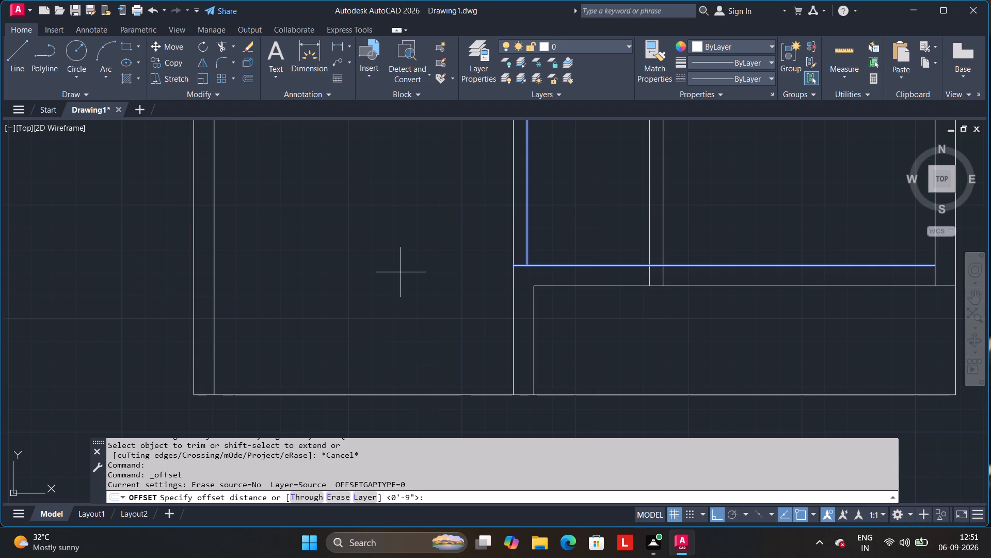
scroll(401, 273, "down", 2)
middle_click_drag(405, 263, 398, 349)
middle_click_drag(407, 314, 390, 376)
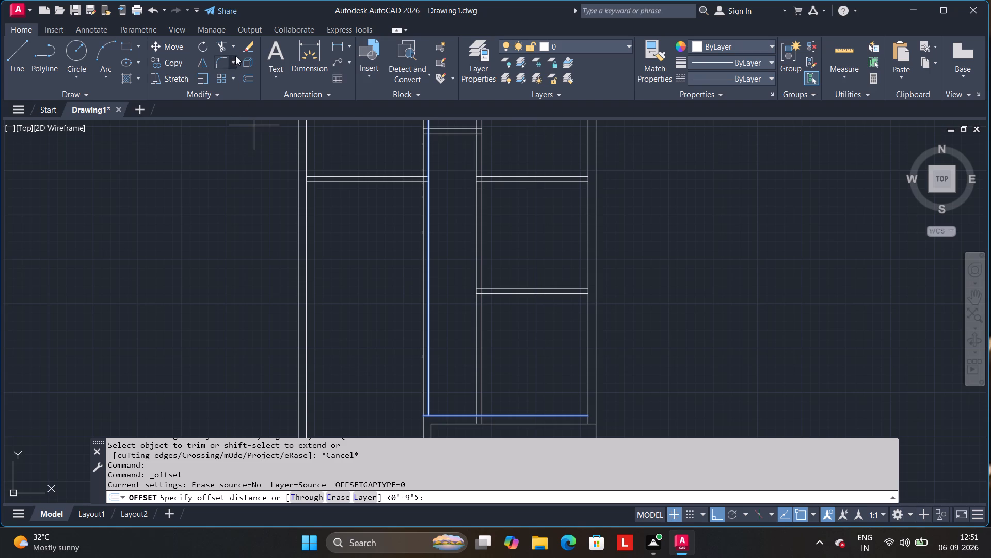
left_click(222, 44)
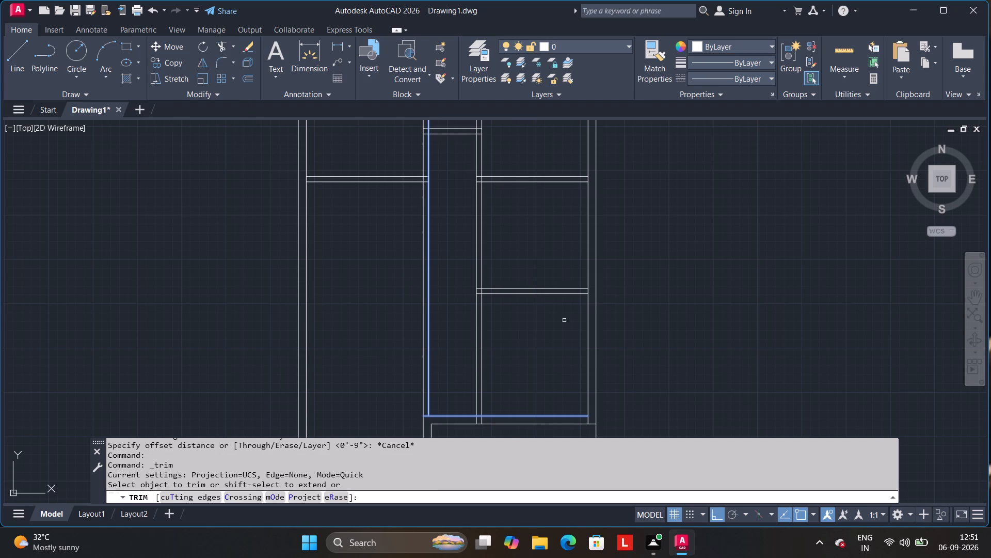
left_click_drag(508, 328, 468, 352)
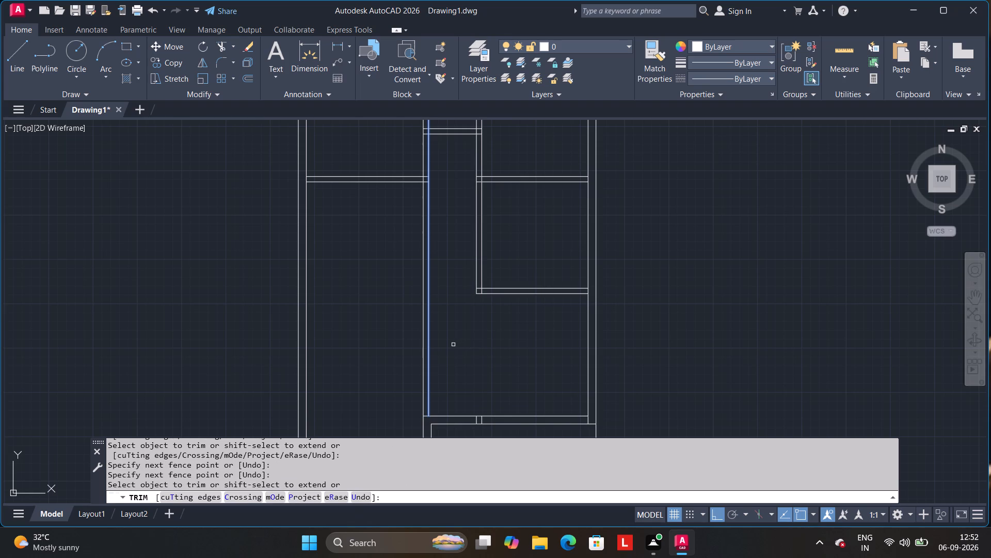
left_click_drag(442, 354, 398, 359)
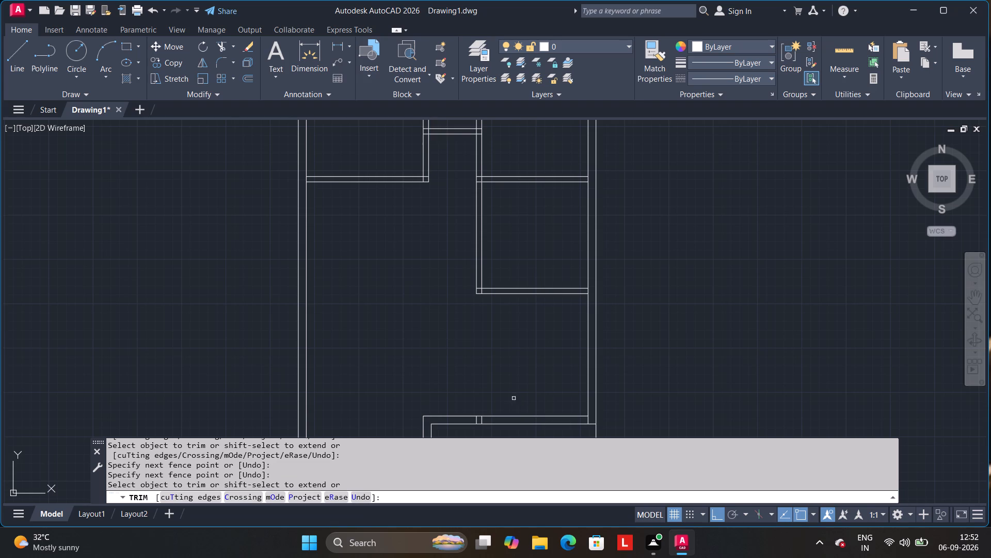
Trim the three leftover vertical stubs inside the stepped bottom wall, including the one at its junction with the right outer wall.
middle_click_drag(507, 409, 514, 336)
scroll(516, 371, "up", 1)
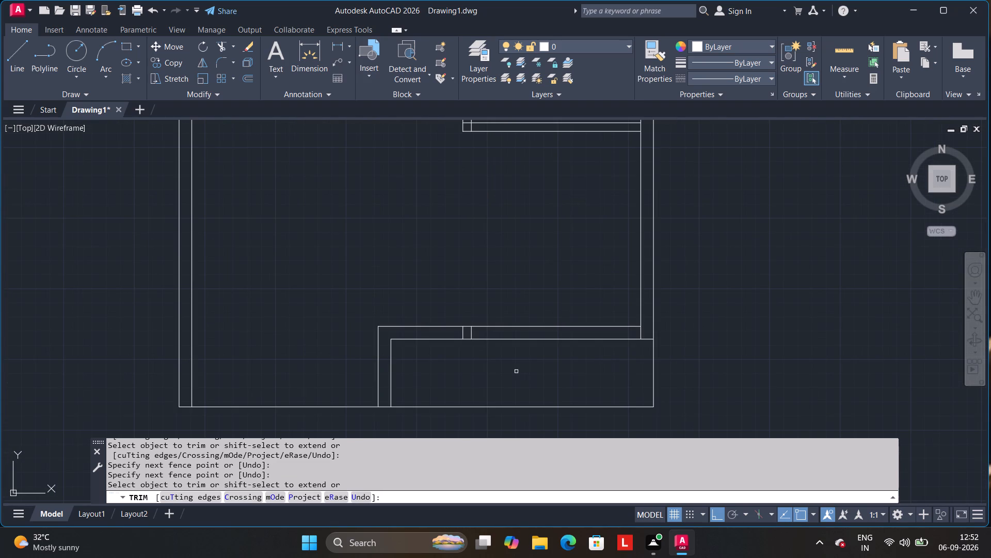
left_click(640, 333)
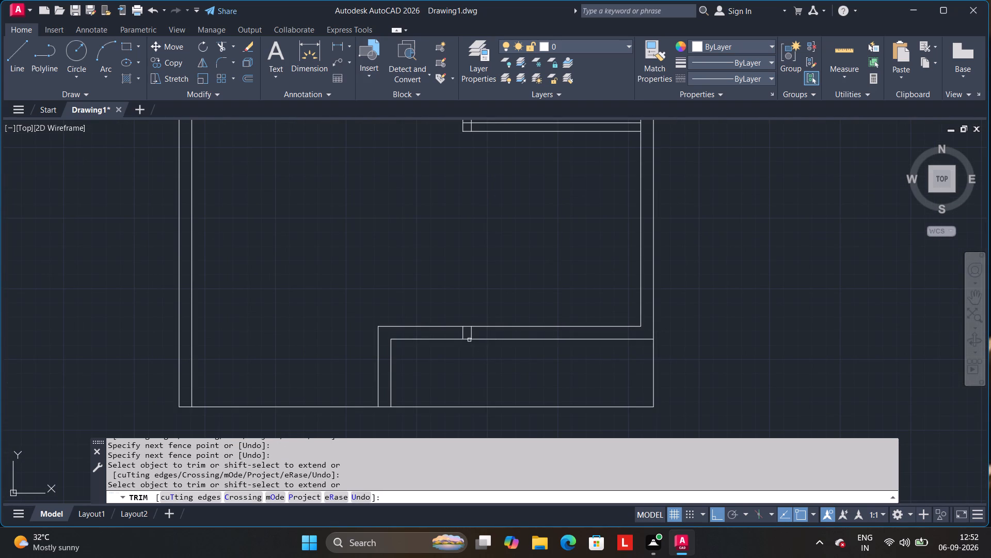
left_click(471, 332)
left_click(463, 334)
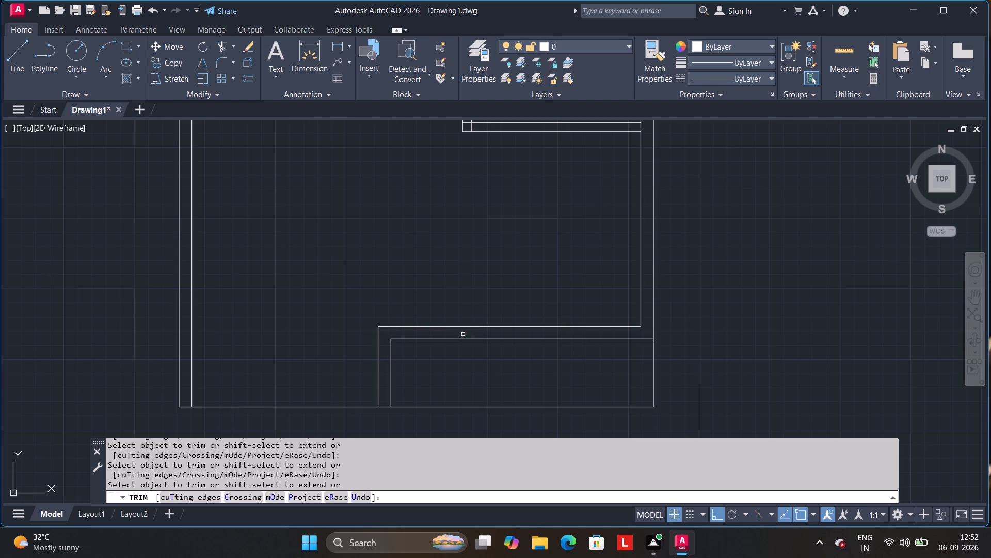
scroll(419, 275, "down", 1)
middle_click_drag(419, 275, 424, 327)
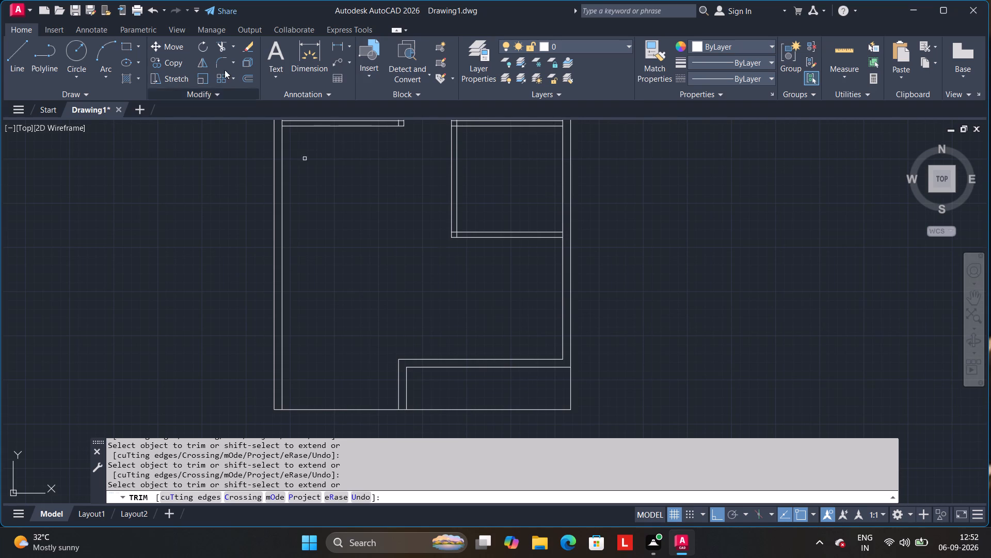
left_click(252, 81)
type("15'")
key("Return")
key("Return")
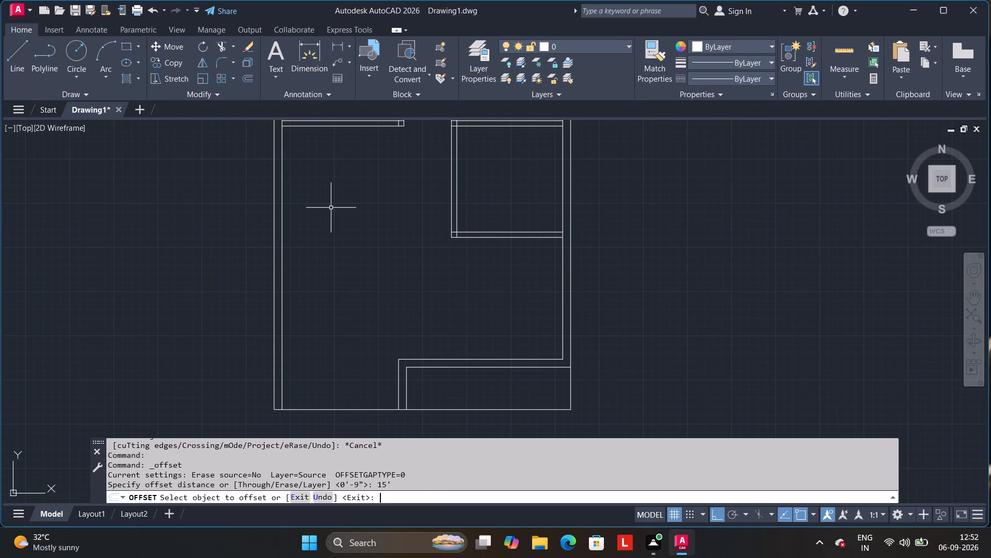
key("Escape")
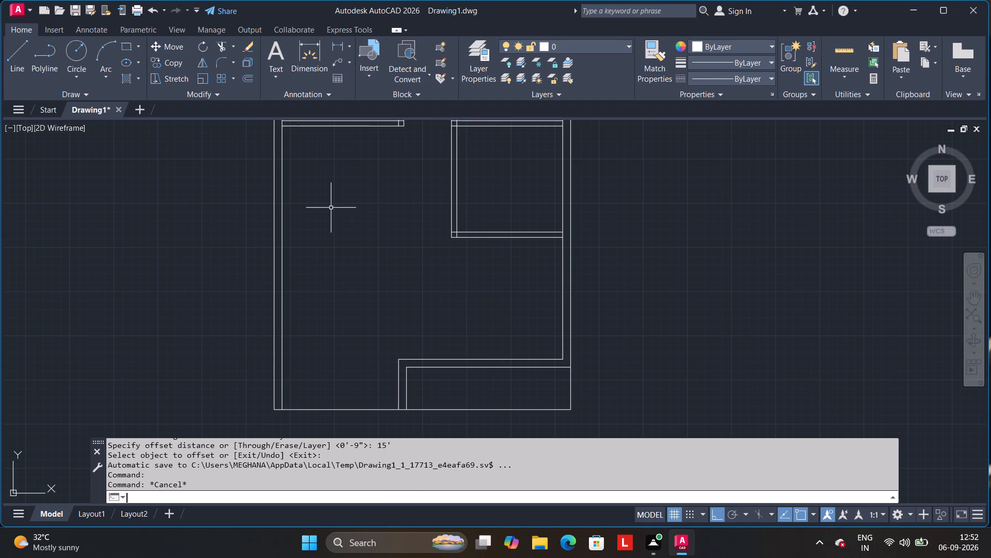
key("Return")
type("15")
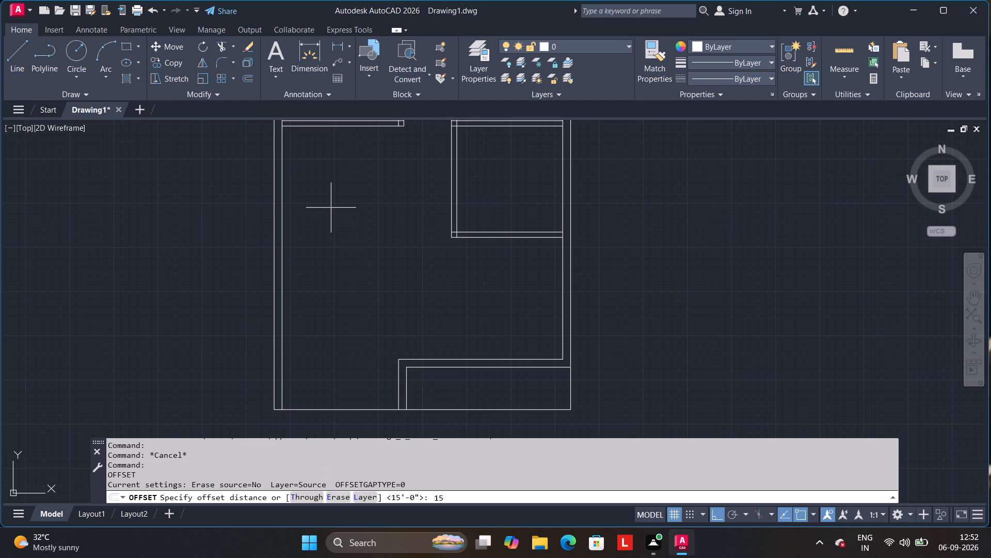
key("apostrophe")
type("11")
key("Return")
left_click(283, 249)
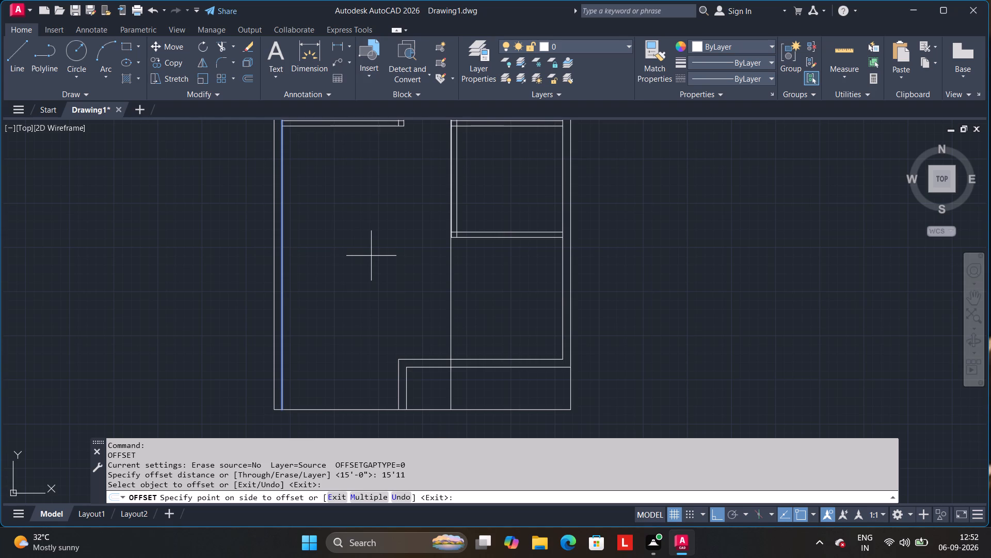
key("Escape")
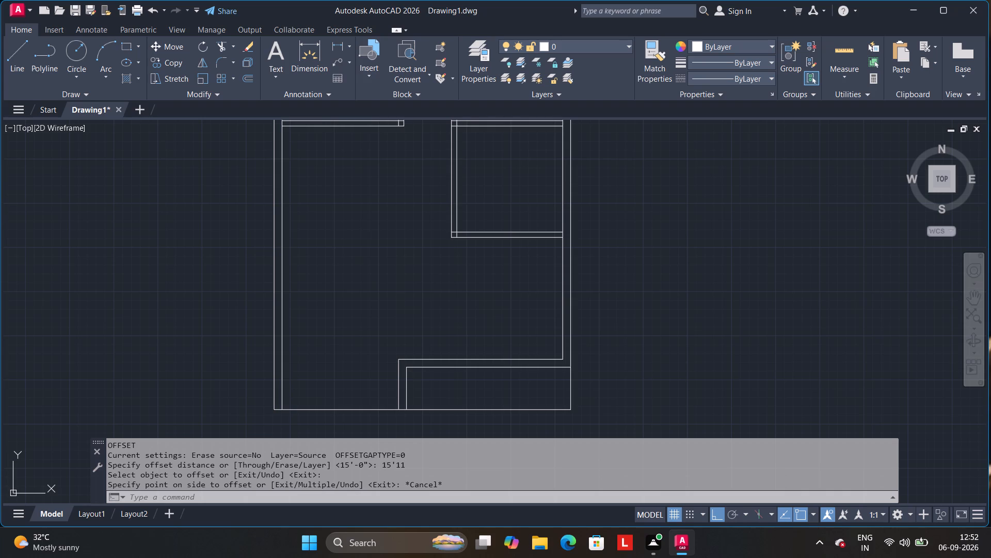
Offset the inner line of the left outer wall 7' into the room.
middle_click_drag(353, 306, 351, 226)
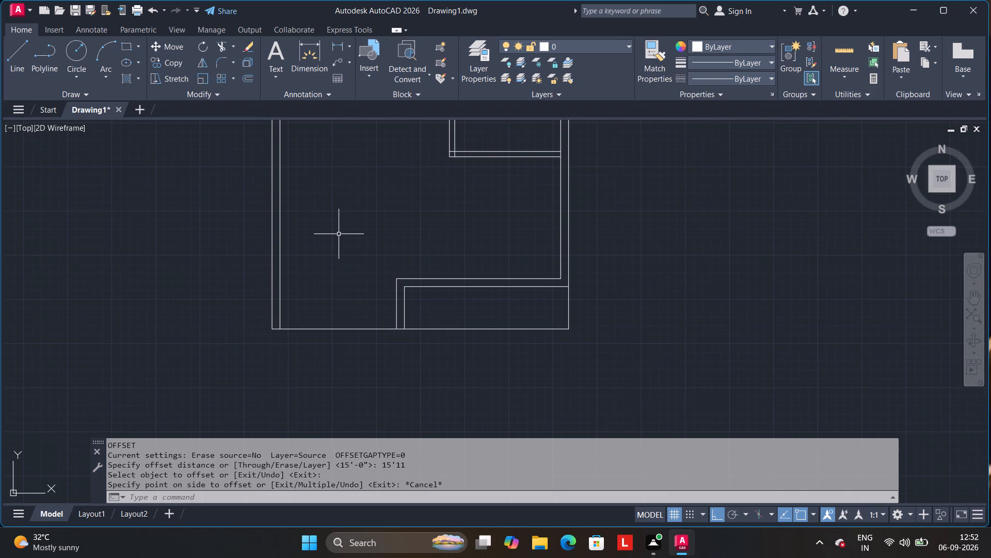
key("Return")
key("7")
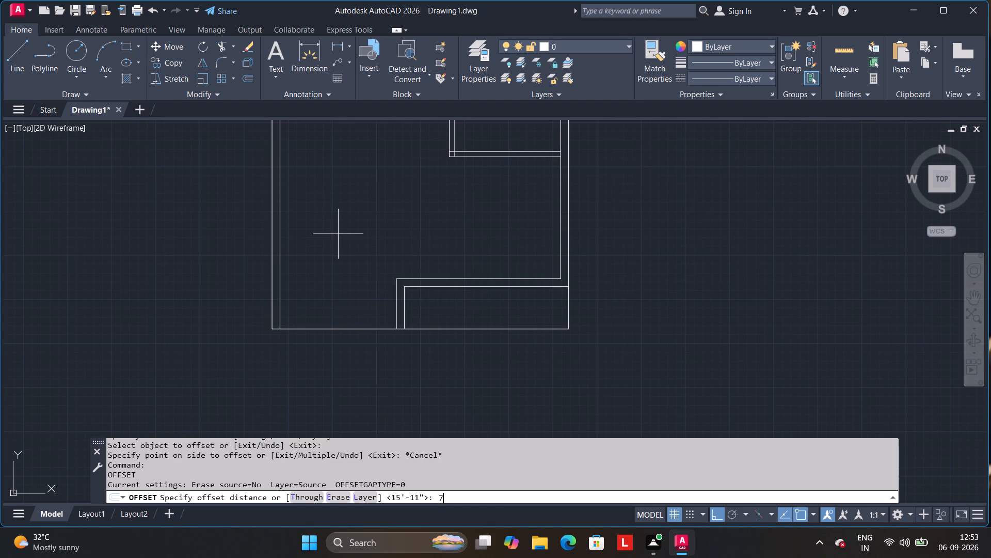
key("apostrophe")
key("Return")
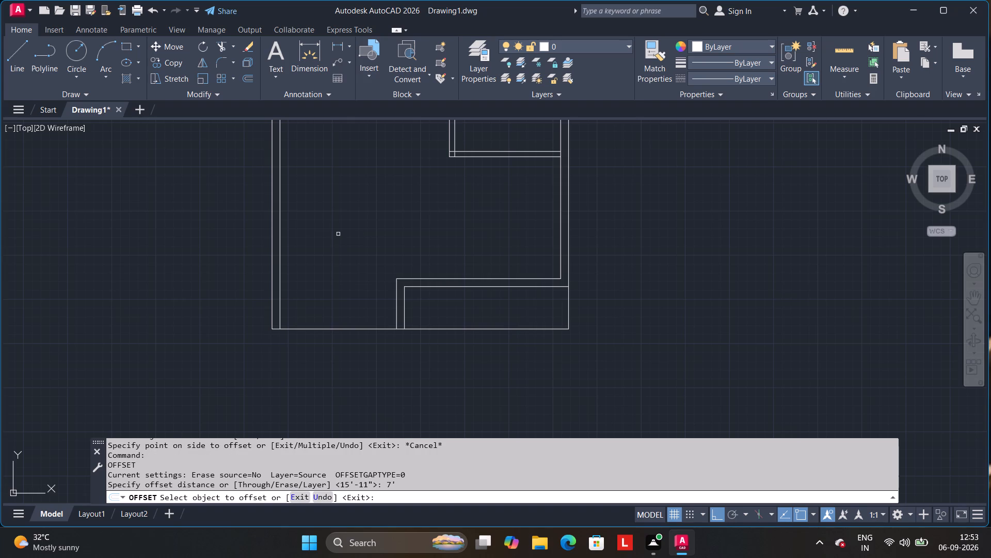
left_click(280, 270)
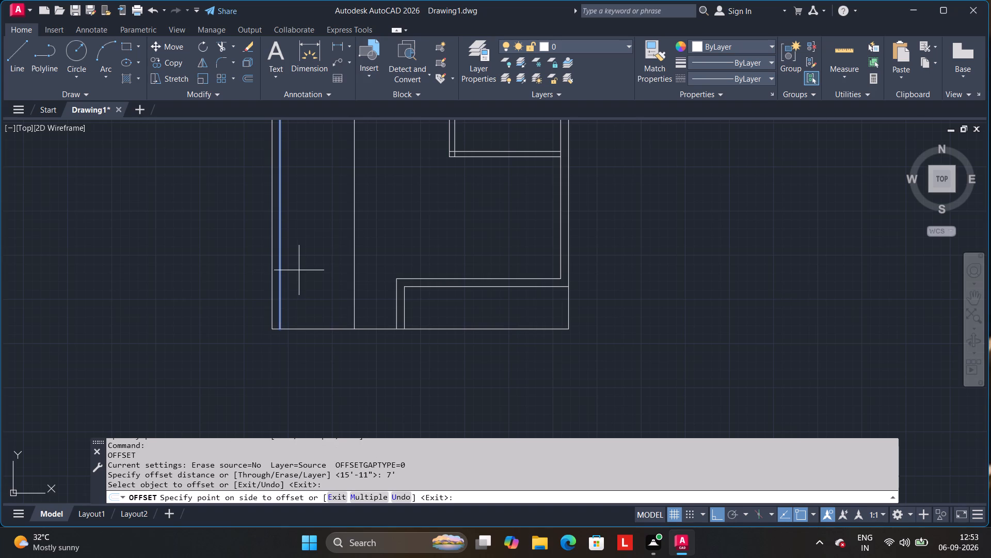
left_click(299, 270)
key("Return")
Offset the new vertical line 6" to the right to form a partition.
key("6")
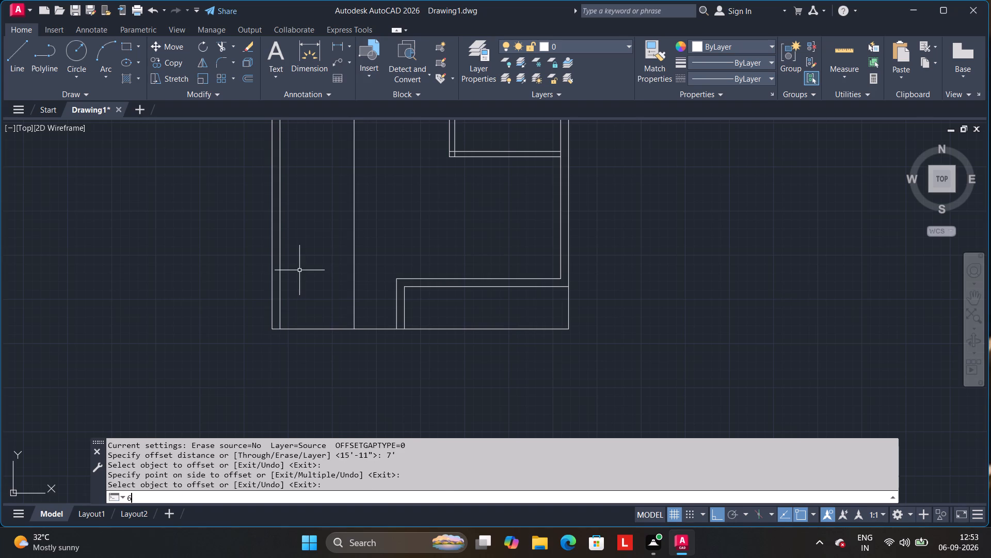
key("BackSpace")
key("Return")
key("6")
key("Return")
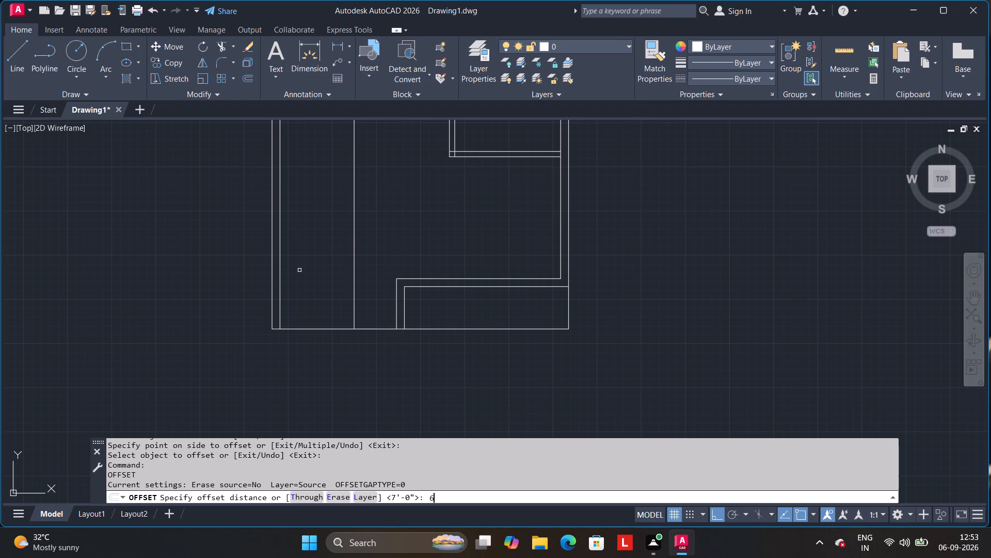
left_click(354, 257)
left_click(380, 255)
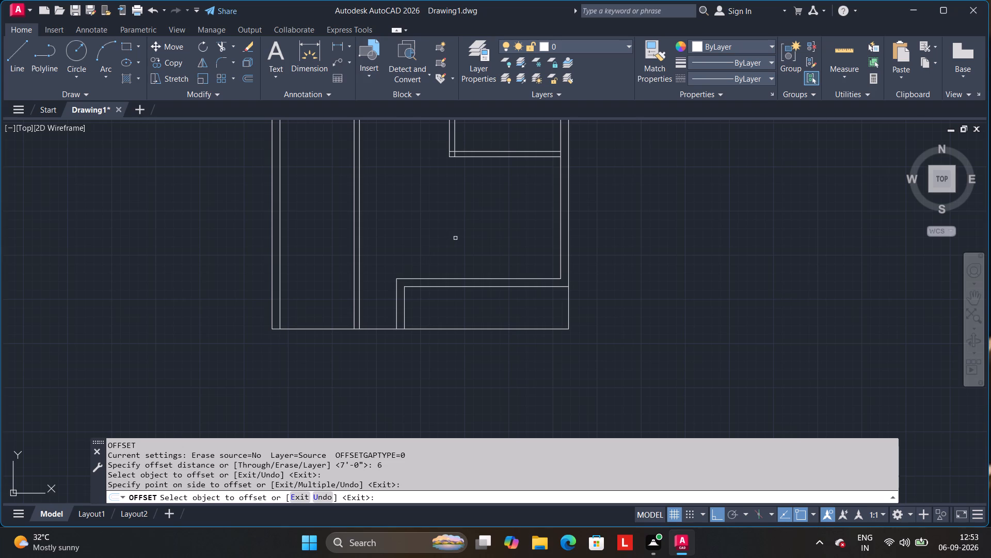
Offset the right-hand line of the new partition 4'7" to the right.
left_click(253, 82)
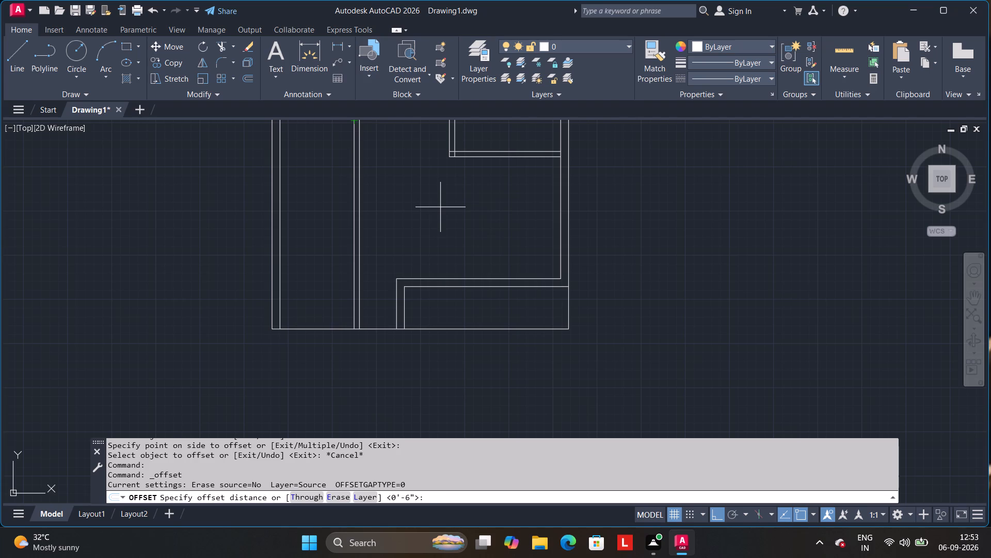
type("4'7\"")
key("Return")
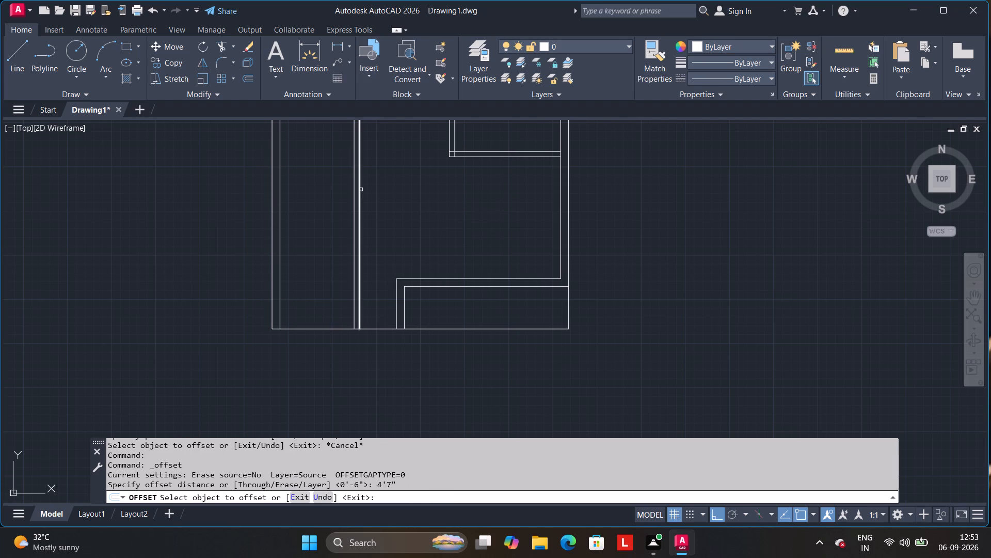
left_click(361, 190)
left_click(395, 190)
key("Return")
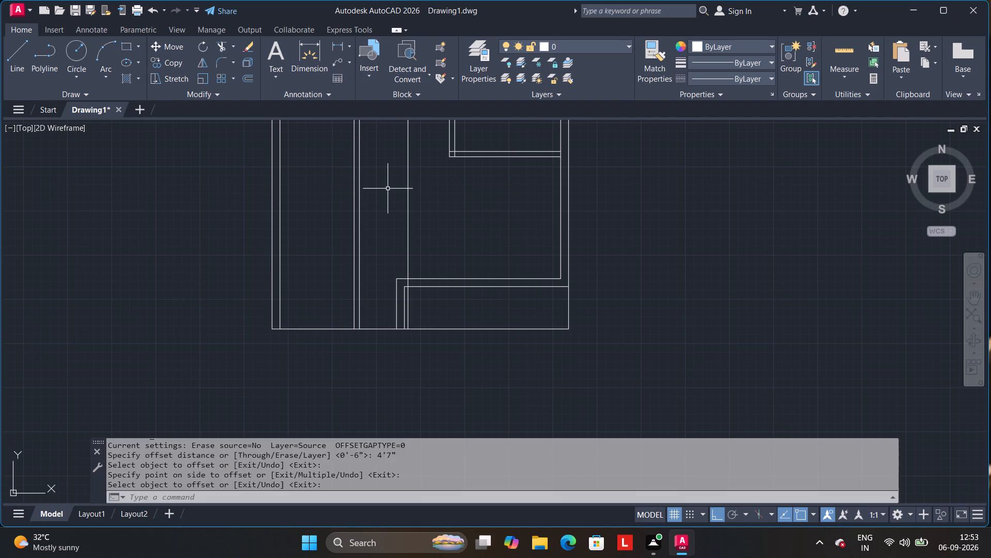
Offset the newest vertical line 6" to the right to form a second partition.
key("Return")
key("6")
key("Return")
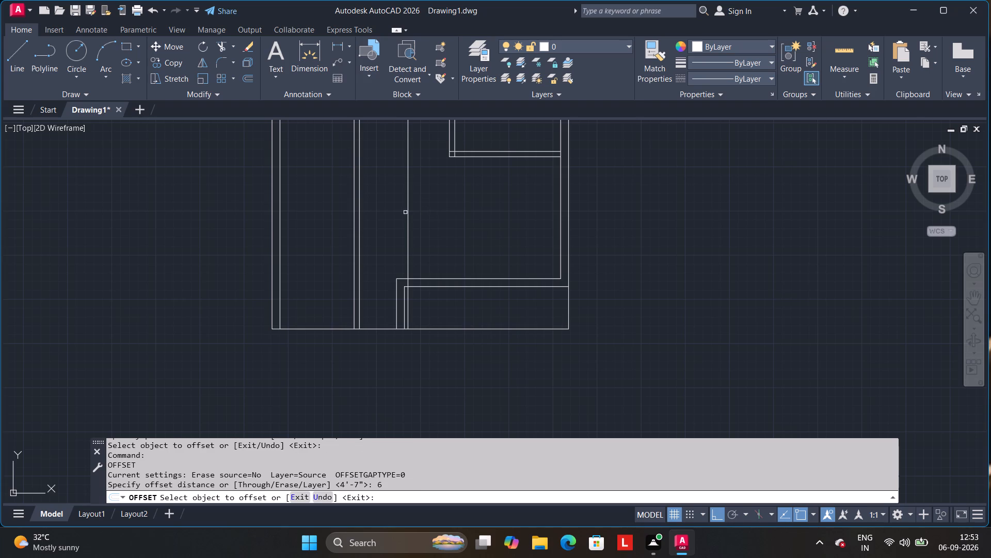
left_click(409, 218)
left_click(436, 219)
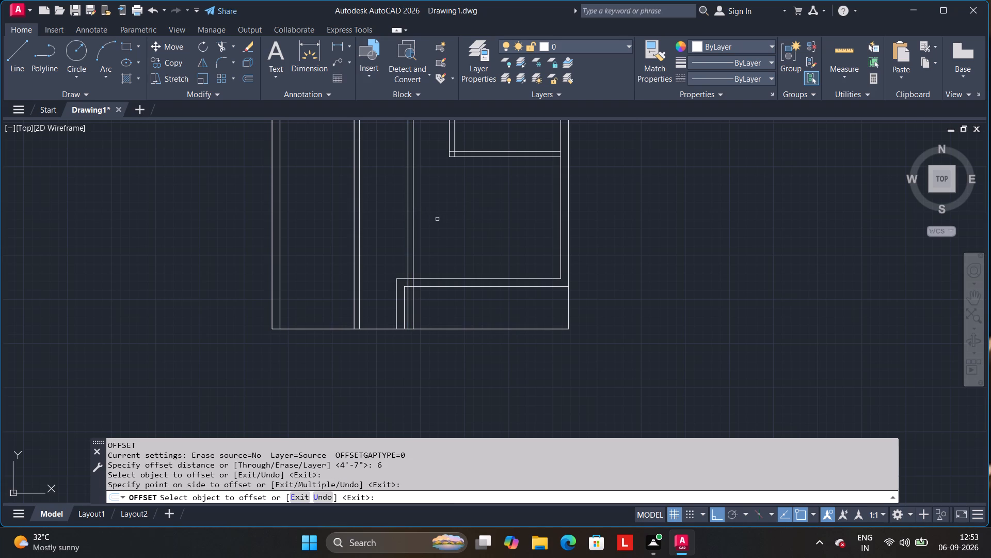
Quick-measure the lower right room between the second partition and the right outer wall.
left_click(840, 47)
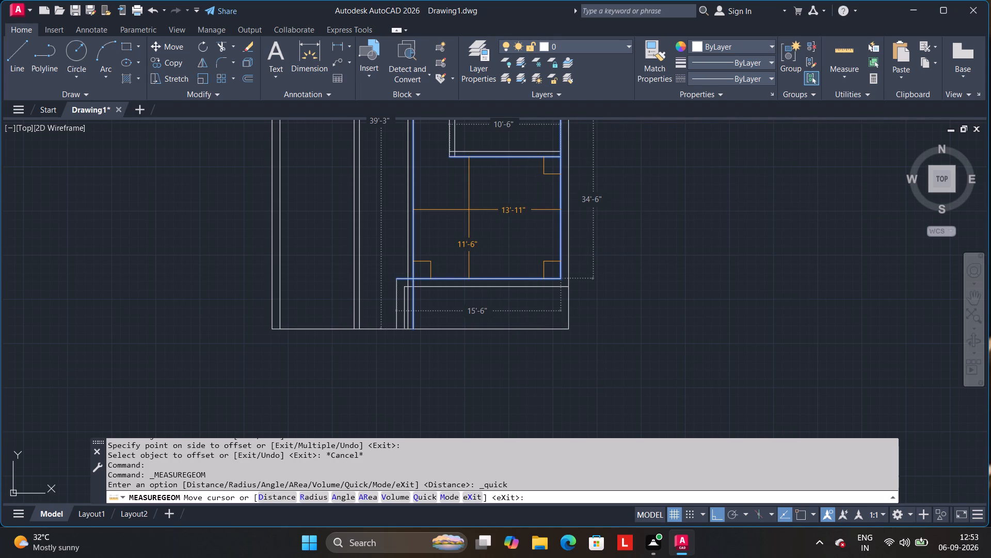
key("Return")
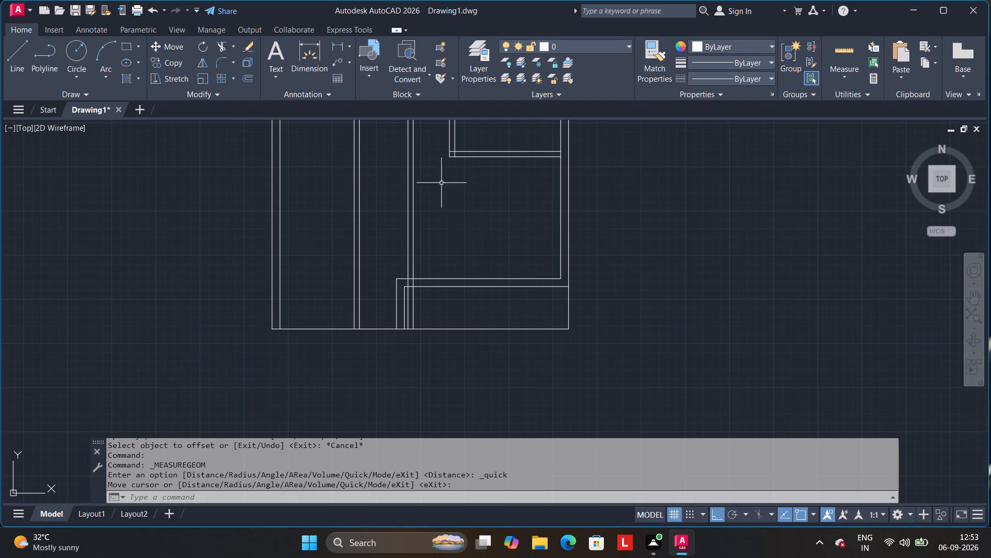
Check the clear gap between the second vertical partition and the right-hand room's lower left corner with a linear dimension.
left_click(340, 47)
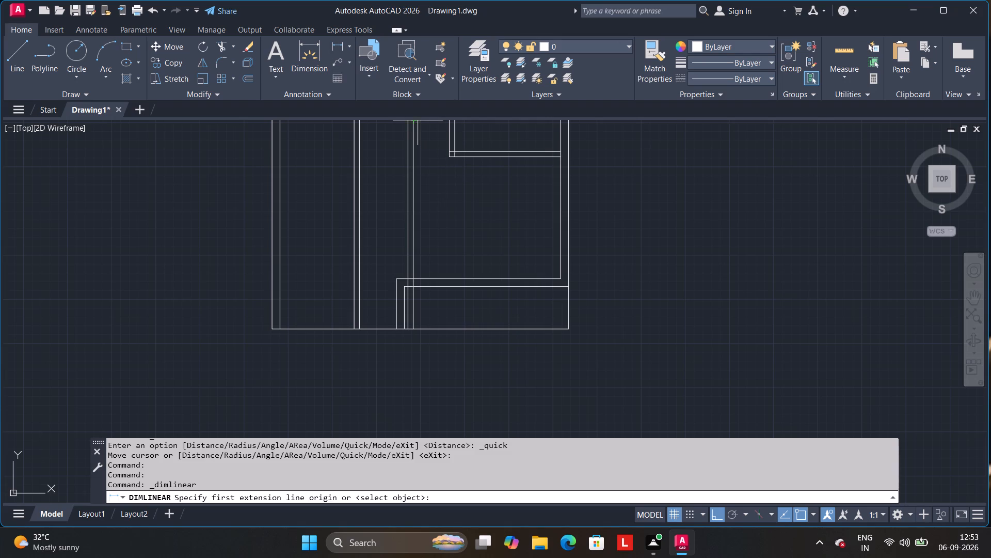
scroll(381, 151, "up", 3)
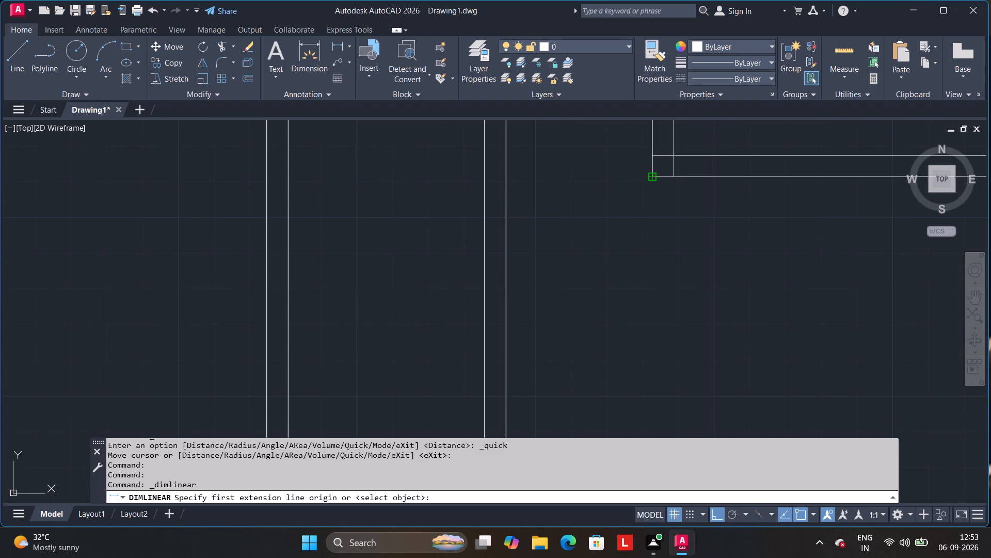
left_click(652, 177)
left_click(509, 175)
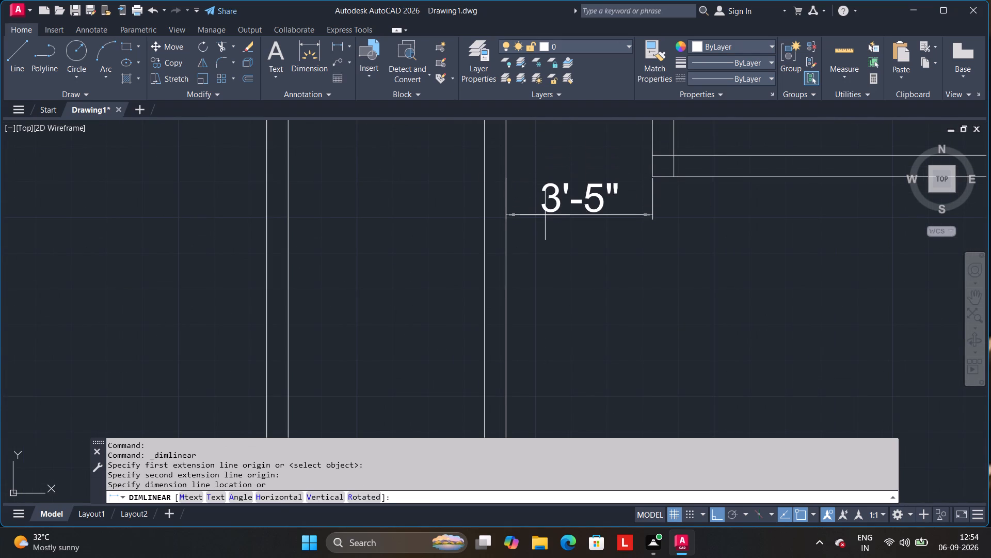
key("Return")
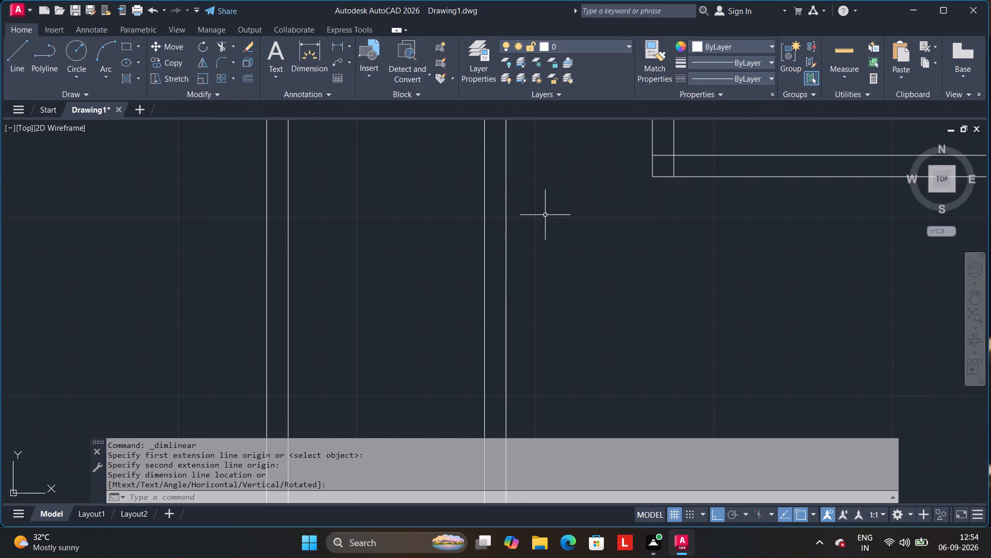
Offset the lower line of the left room's bottom partition 10' downward.
middle_click_drag(646, 236, 615, 258)
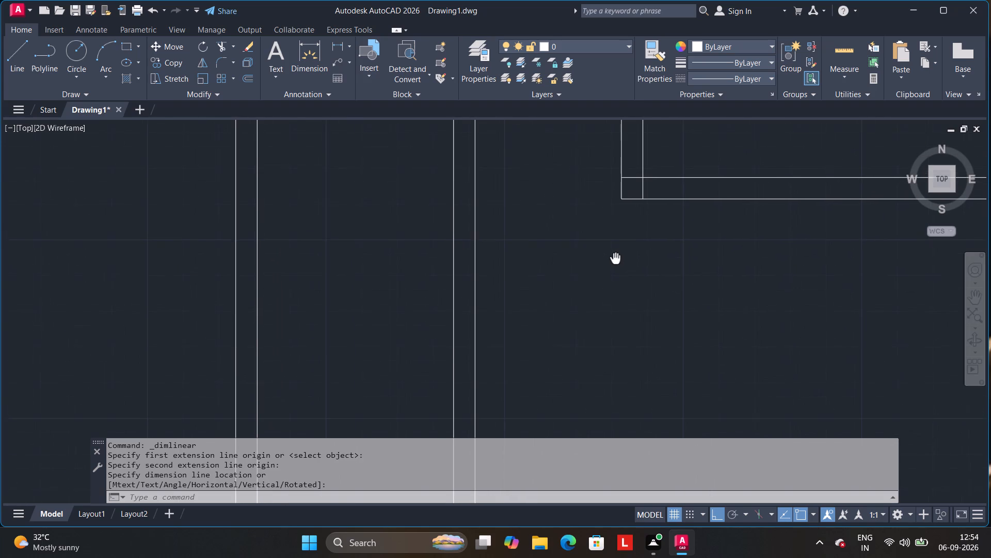
middle_click_drag(615, 258, 614, 259)
middle_click_drag(614, 262, 580, 290)
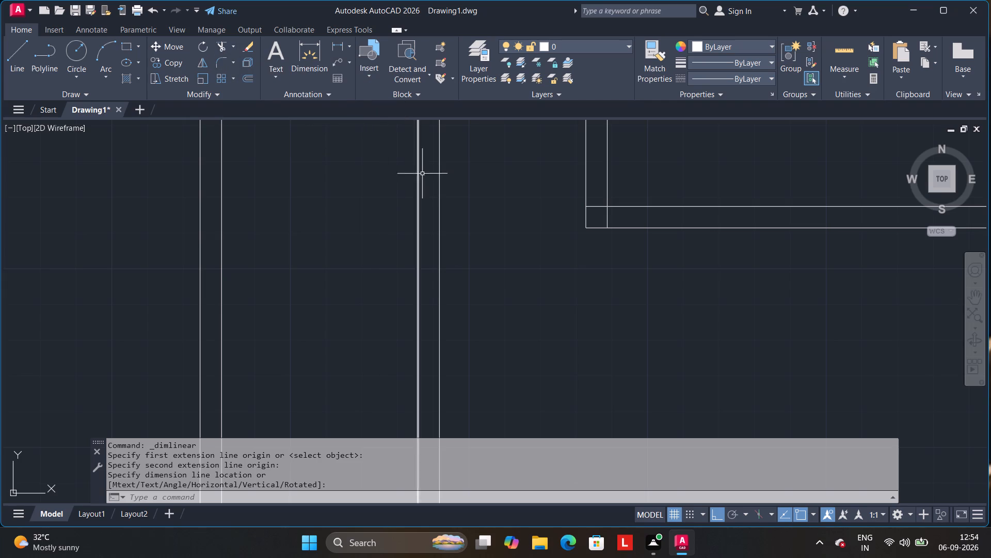
scroll(503, 260, "down", 1)
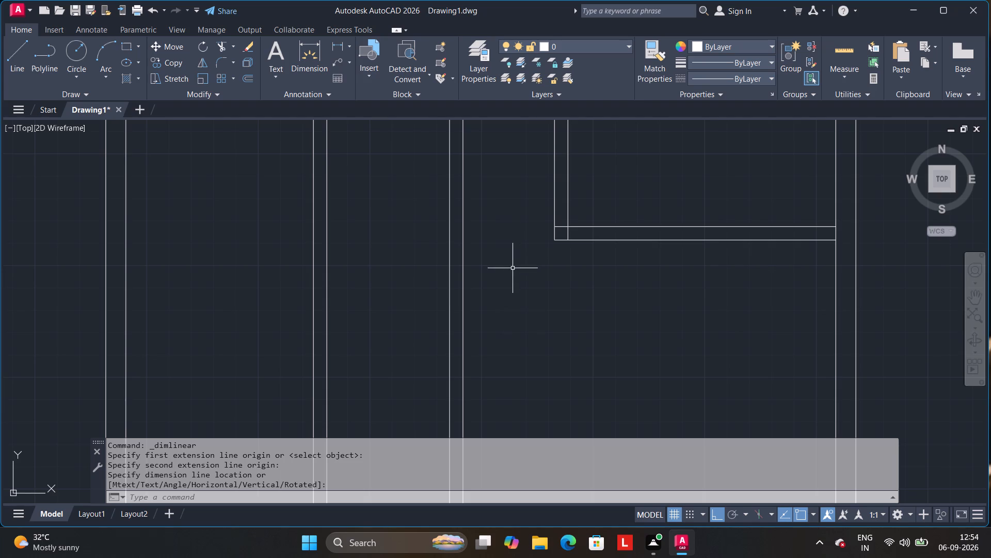
scroll(513, 268, "down", 2)
middle_click_drag(513, 268, 494, 216)
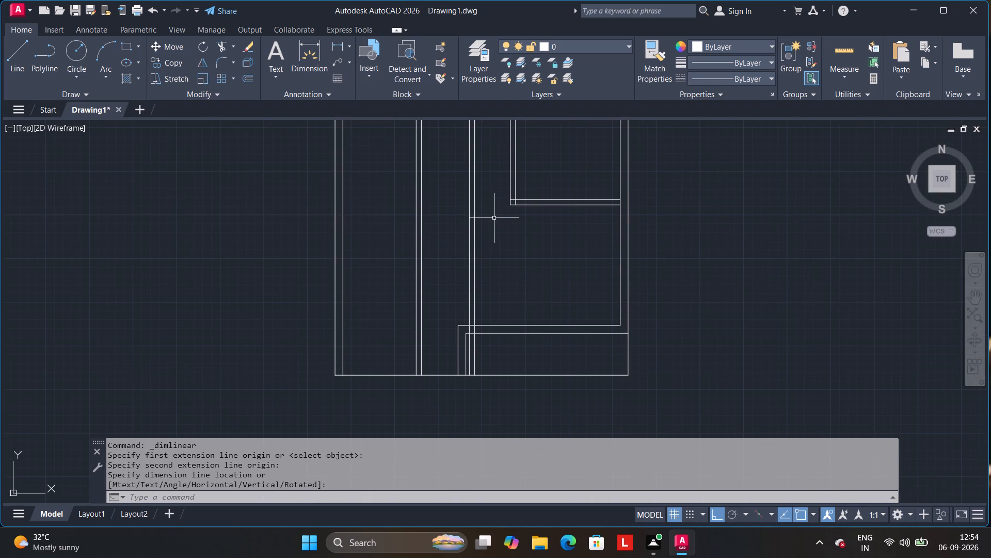
left_click(253, 82)
type("10'")
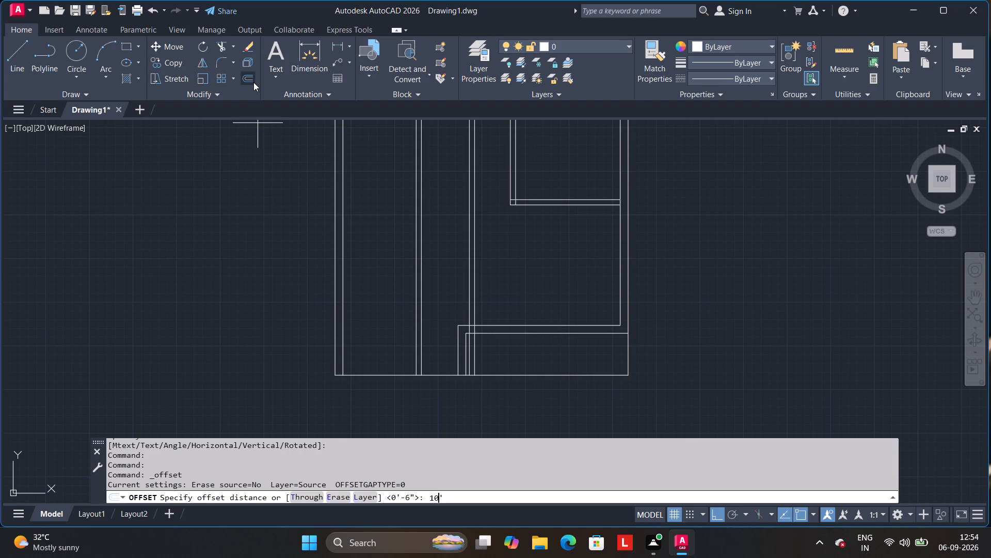
key("Return")
middle_click_drag(409, 187, 406, 198)
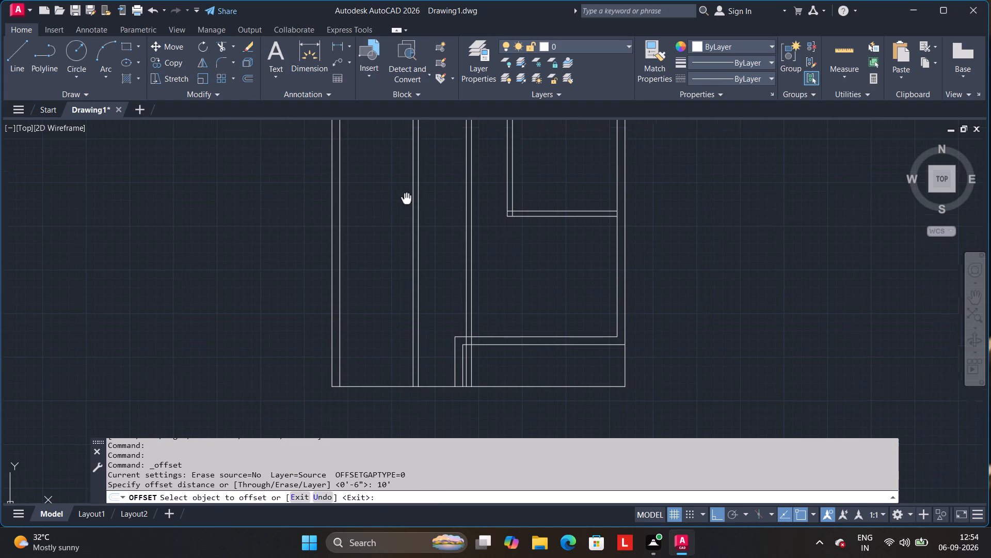
middle_click_drag(406, 198, 395, 251)
left_click_drag(367, 158, 367, 167)
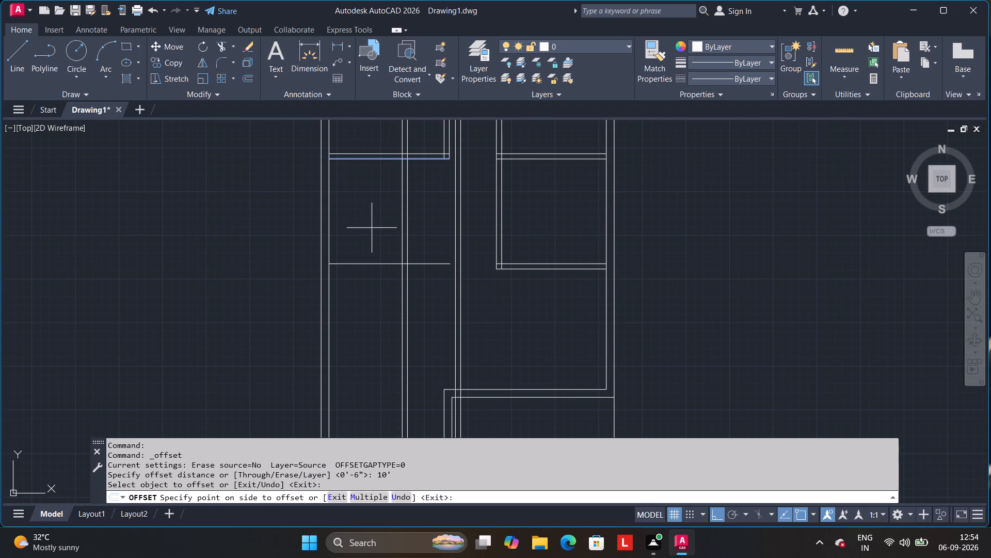
left_click(372, 229)
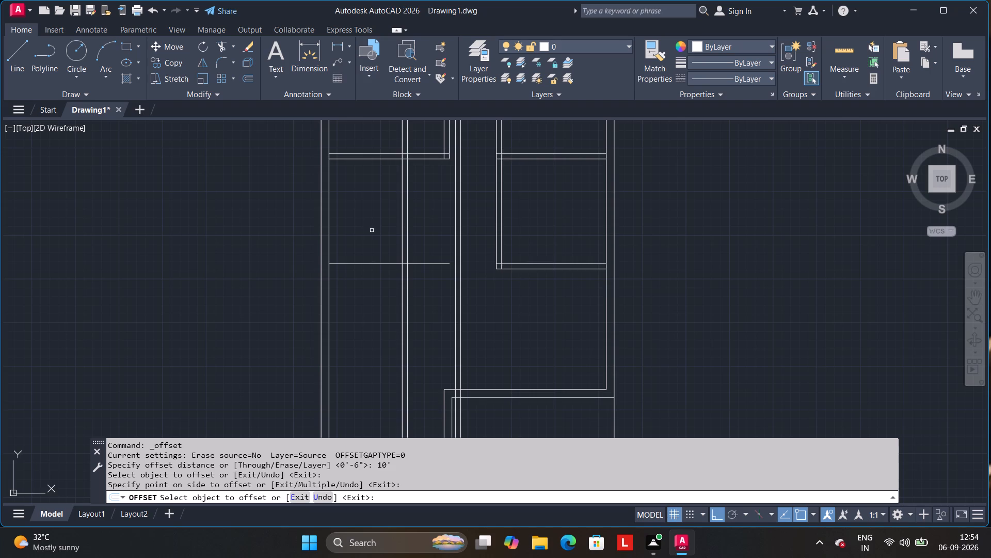
key("Return")
Offset the new horizontal line 6" downward to form a partition.
key("Return")
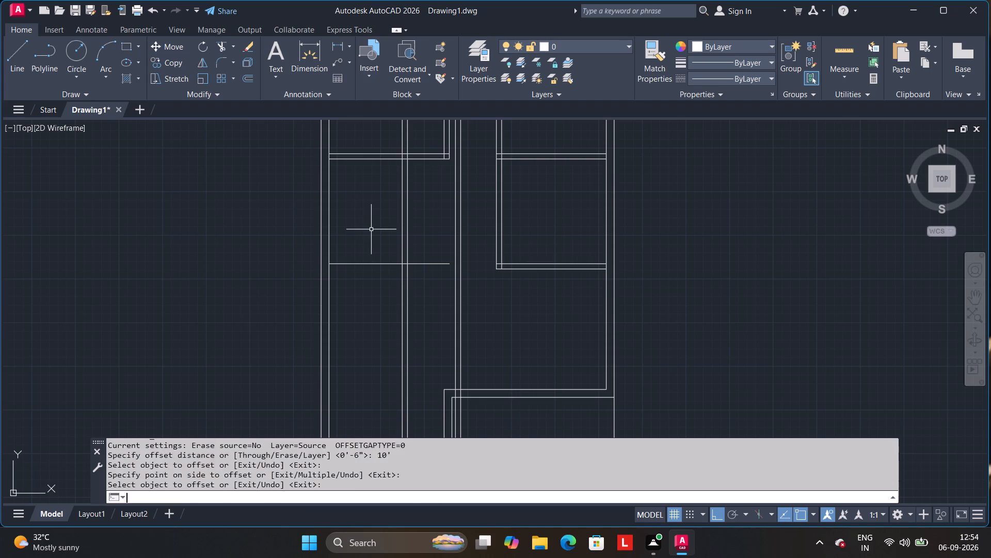
key("6")
key("Return")
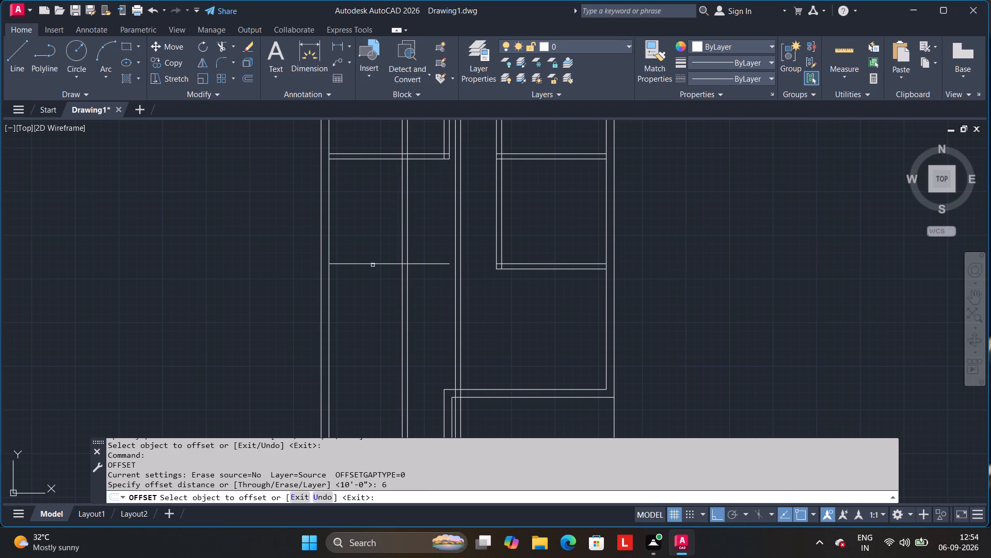
left_click(374, 264)
left_click(376, 303)
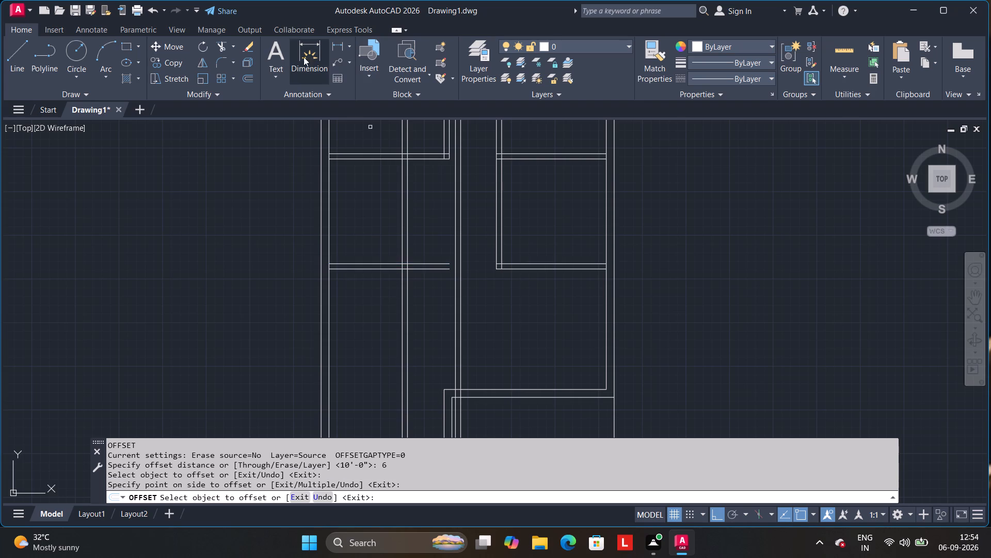
Trim both lines of the first vertical partition between the left room's bottom partition and the new horizontal partition.
left_click(225, 44)
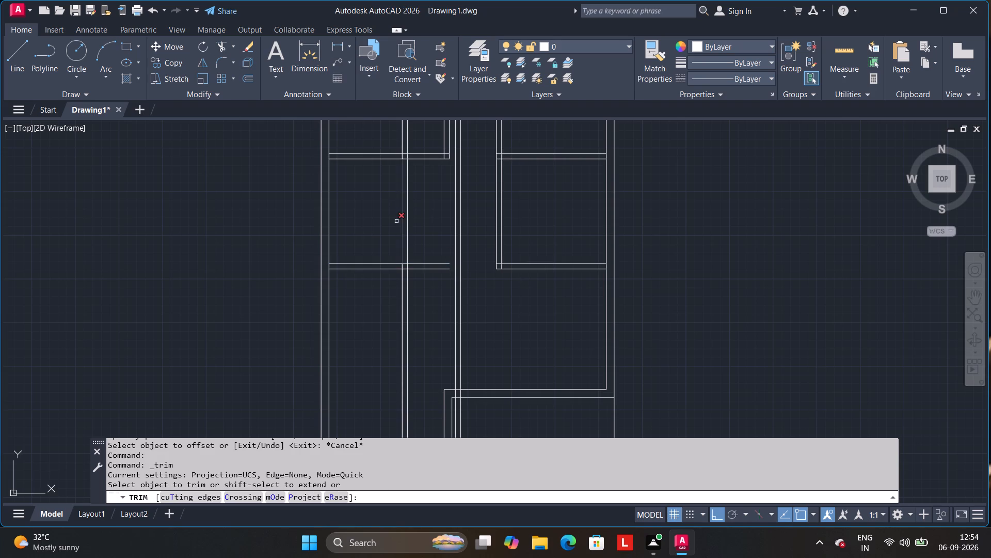
left_click_drag(393, 220, 415, 220)
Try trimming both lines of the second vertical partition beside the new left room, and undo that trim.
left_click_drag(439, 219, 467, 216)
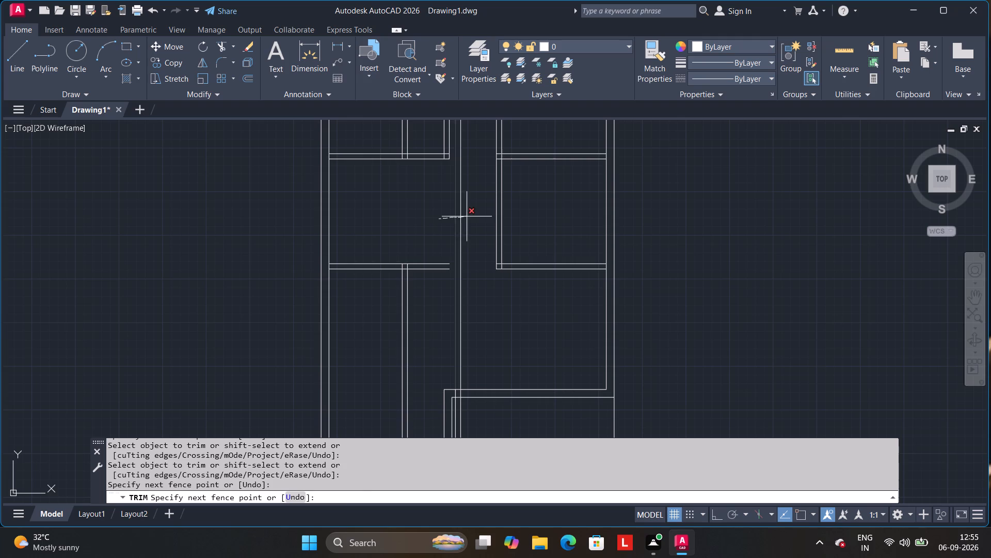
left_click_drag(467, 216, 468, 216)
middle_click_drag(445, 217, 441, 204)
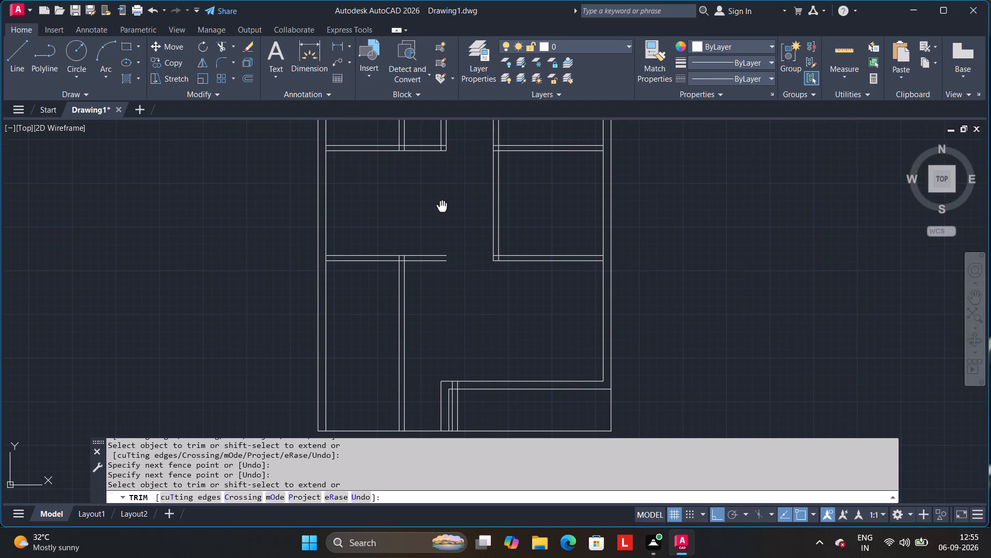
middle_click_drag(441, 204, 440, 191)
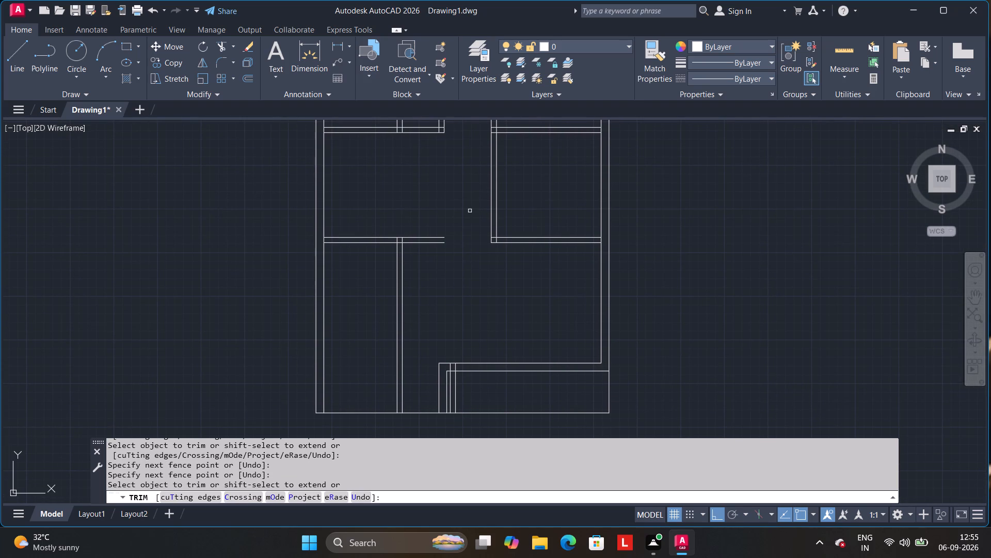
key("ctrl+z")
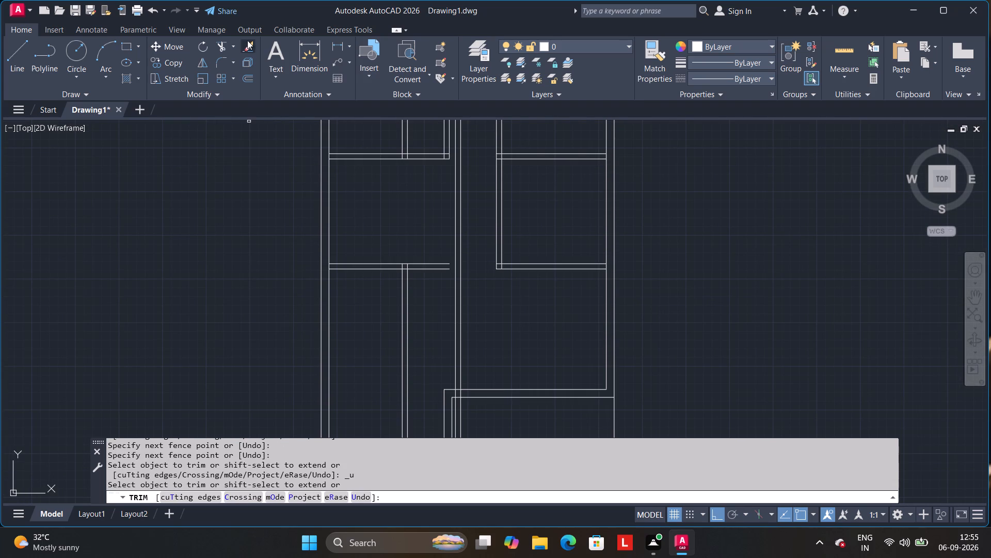
Extend both lines of the new horizontal partition to the far line of the second vertical partition.
left_click(232, 49)
left_click(227, 96)
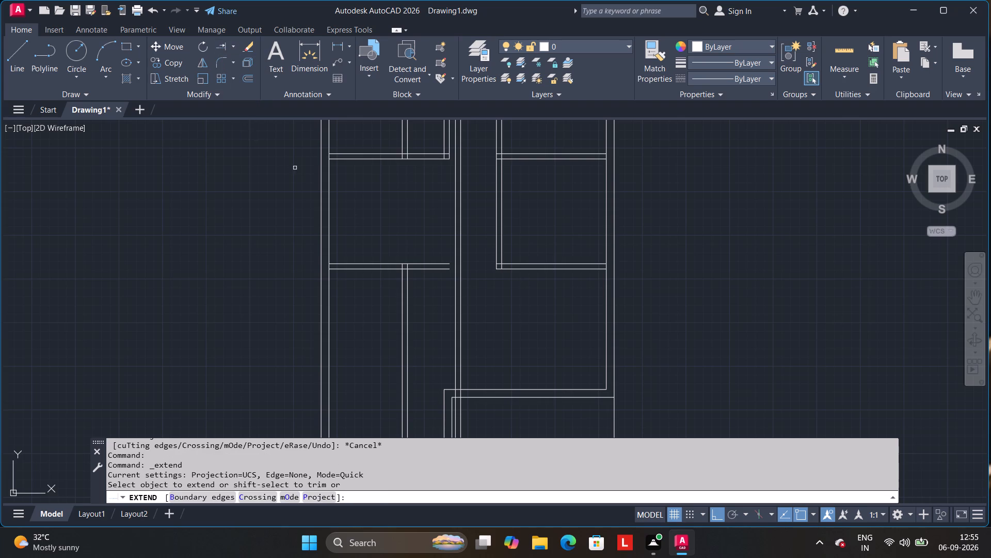
left_click(427, 269)
left_click(442, 265)
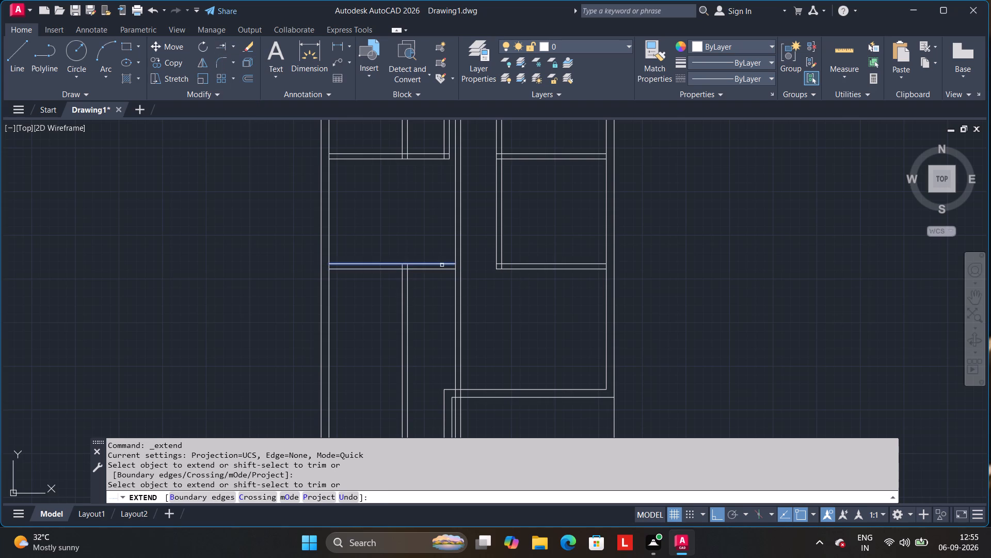
left_click(450, 269)
left_click(451, 263)
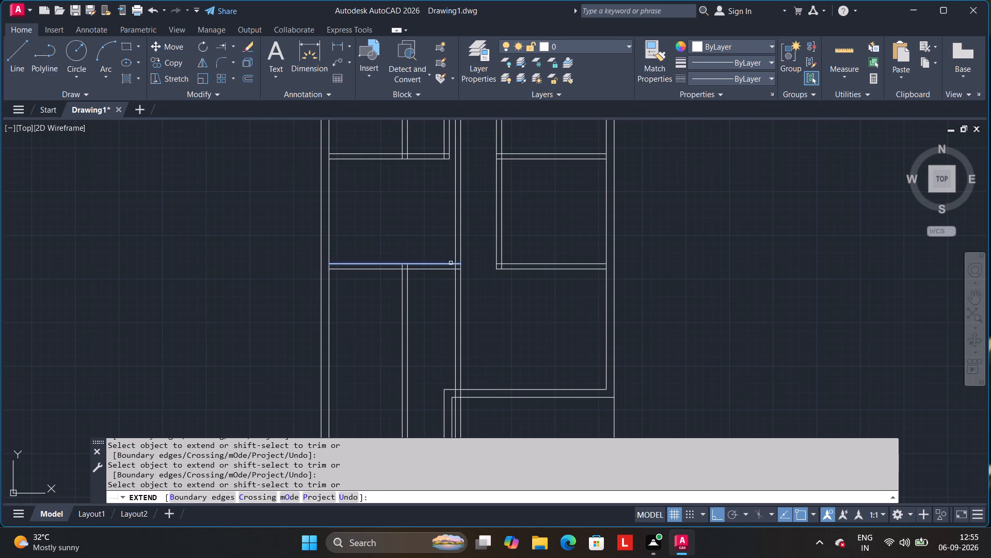
key("Return")
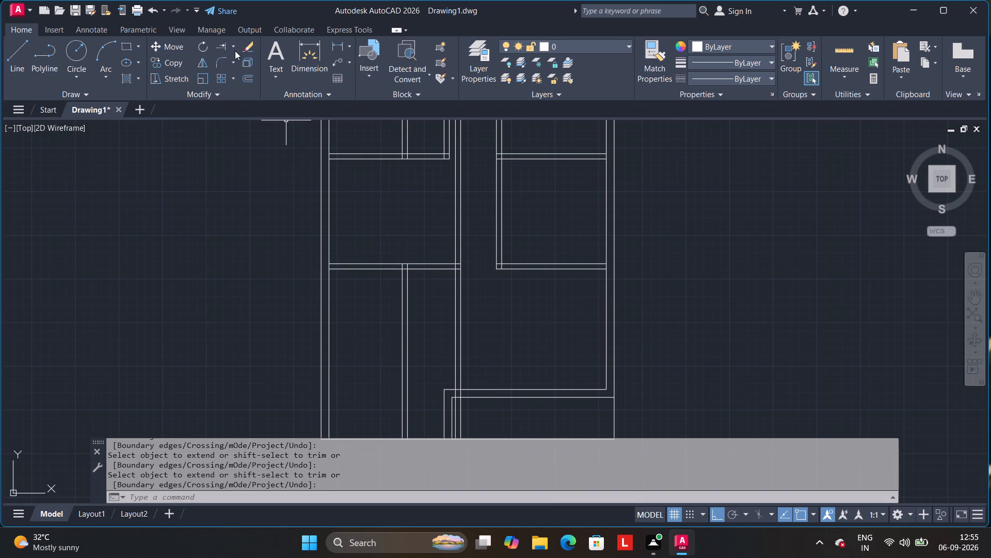
Trim both lines of the second vertical partition above the new horizontal partition.
left_click(235, 51)
left_click(234, 71)
left_click_drag(406, 226, 462, 218)
key("Return")
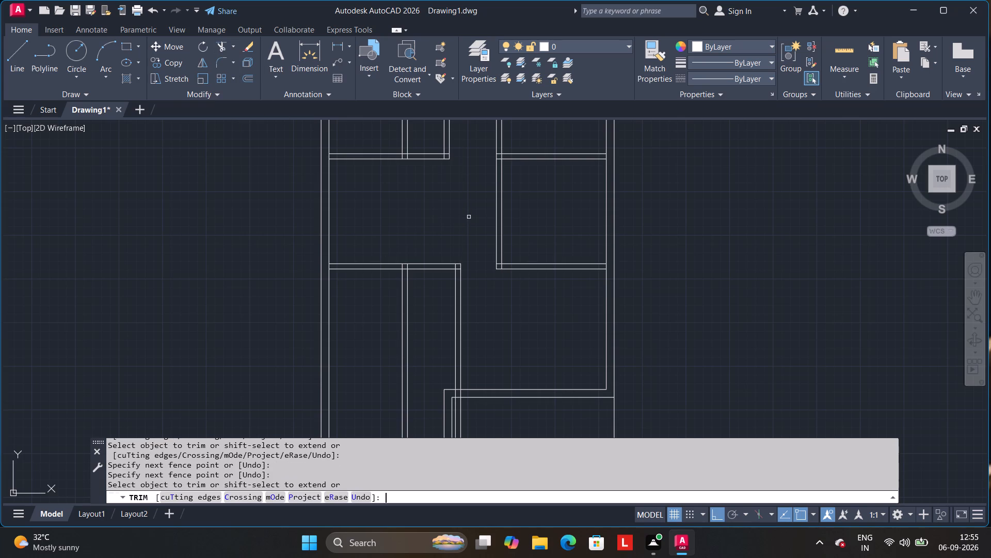
Extend both horizontal lines of the lower right room's bottom wall leftward to the first vertical partition.
middle_click_drag(417, 331, 363, 181)
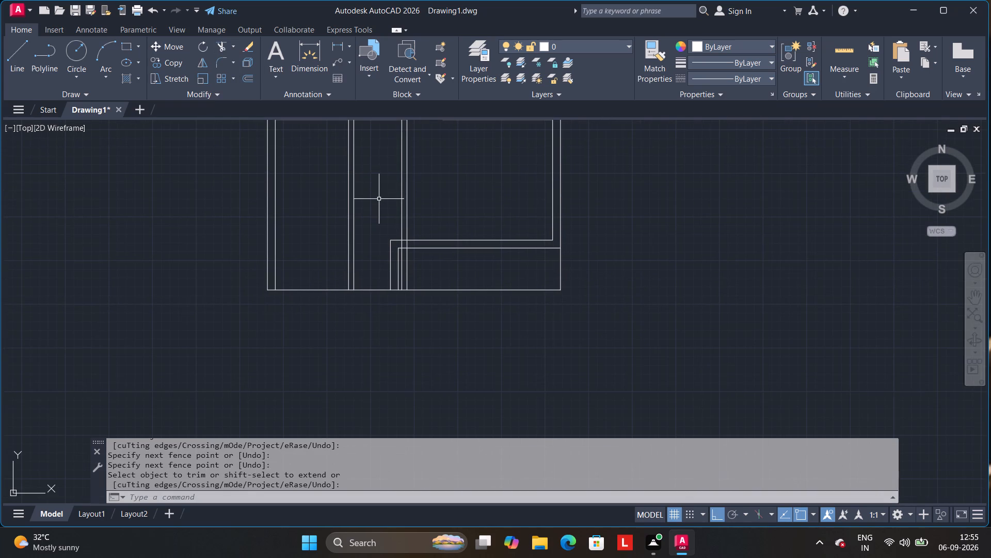
left_click(226, 45)
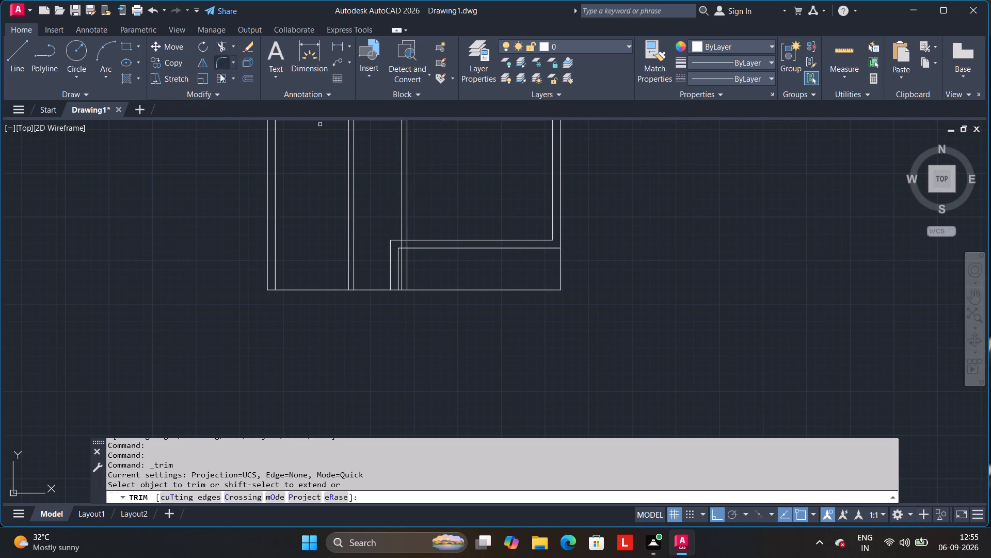
scroll(387, 234, "up", 2)
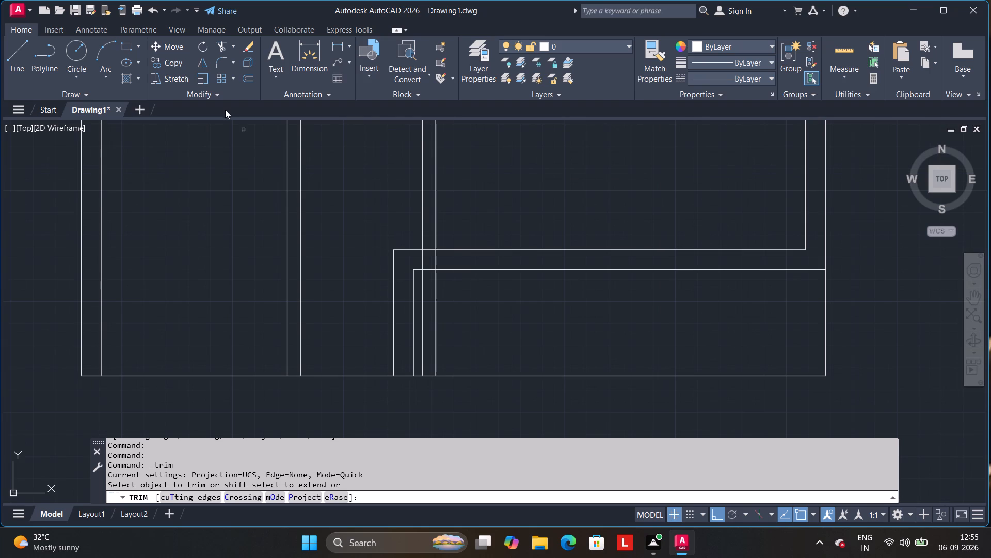
left_click(234, 43)
left_click(234, 92)
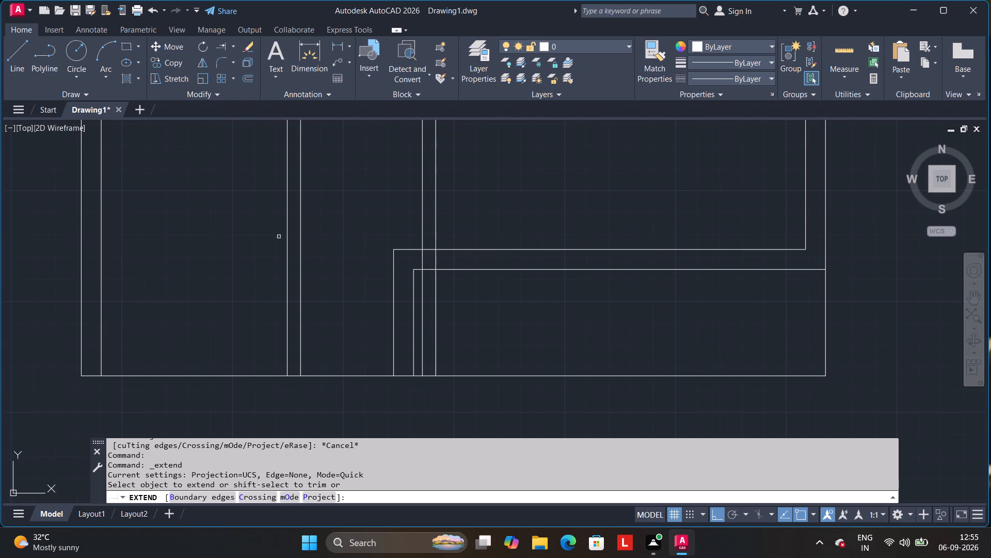
left_click(405, 249)
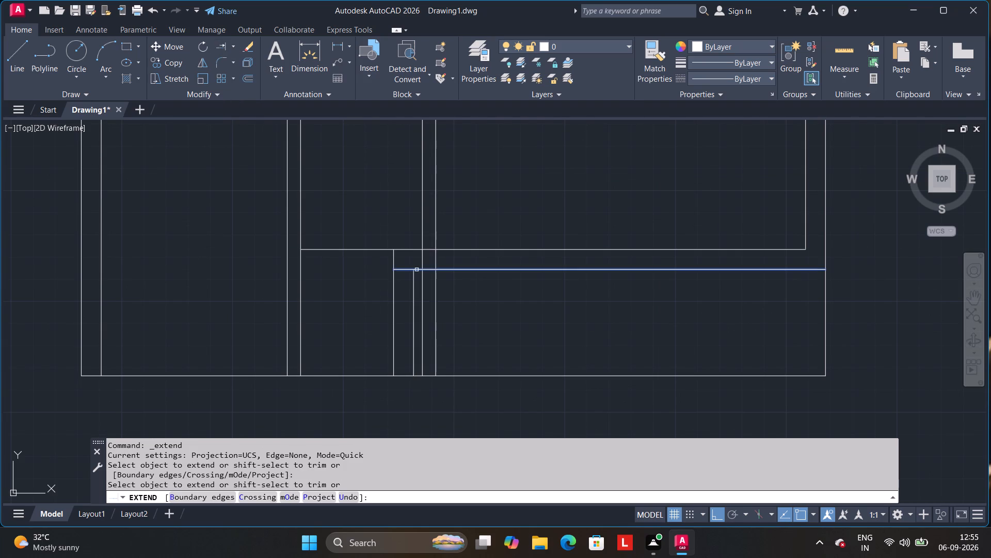
left_click(417, 270)
left_click(405, 270)
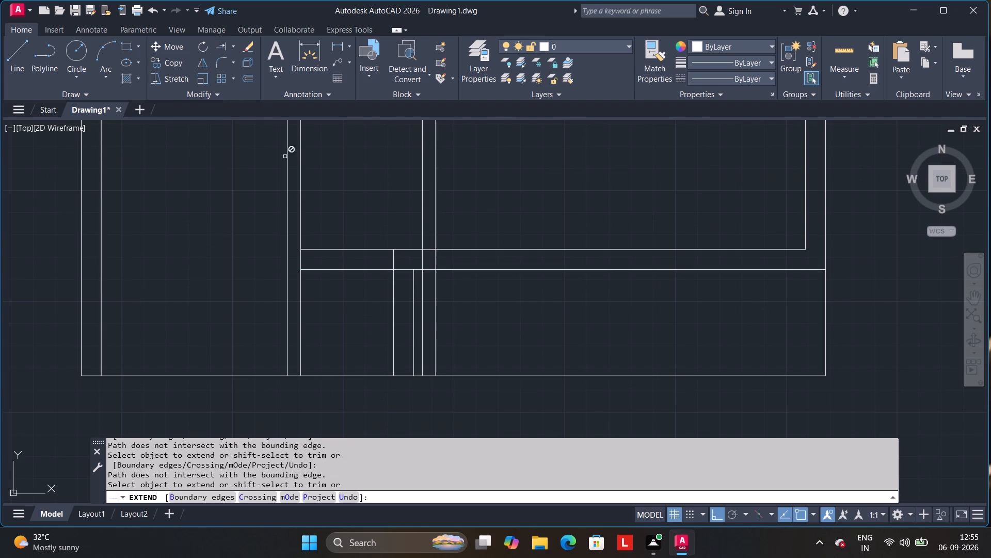
Trim away the bottom wall's leftover short vertical lines and the second partition's lines below the extended wall.
left_click(231, 47)
left_click(225, 67)
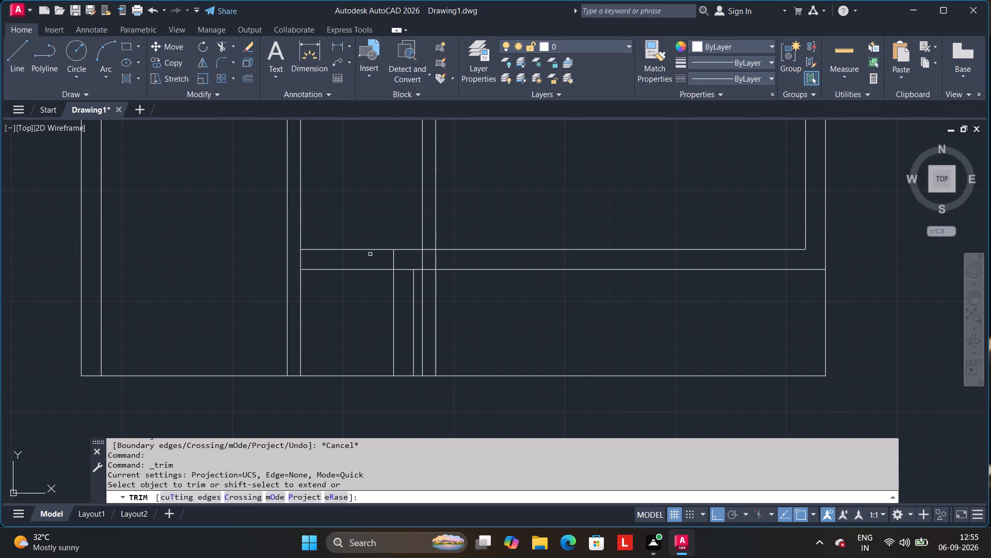
left_click(396, 306)
left_click_drag(401, 308, 380, 318)
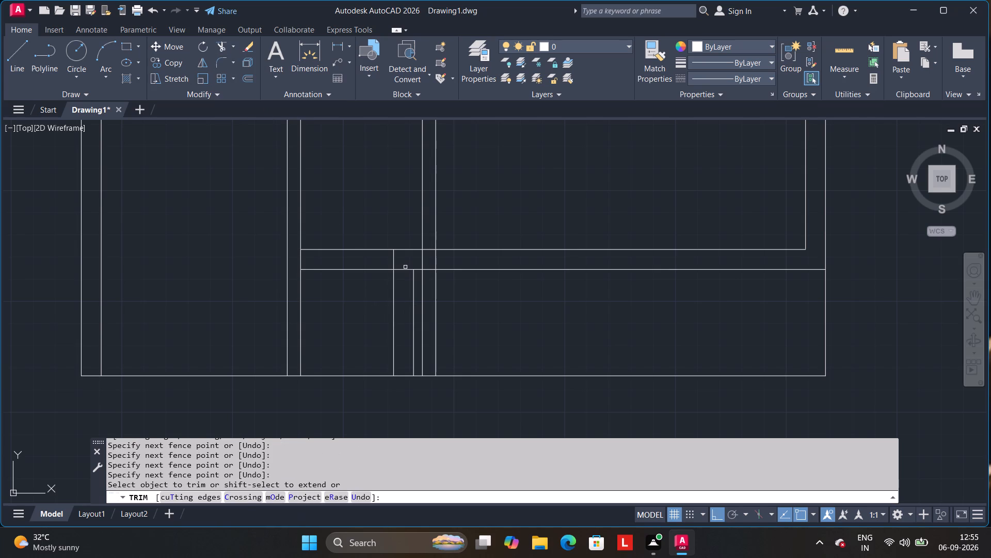
left_click_drag(403, 258, 378, 262)
left_click_drag(412, 306, 382, 318)
left_click_drag(404, 316, 370, 330)
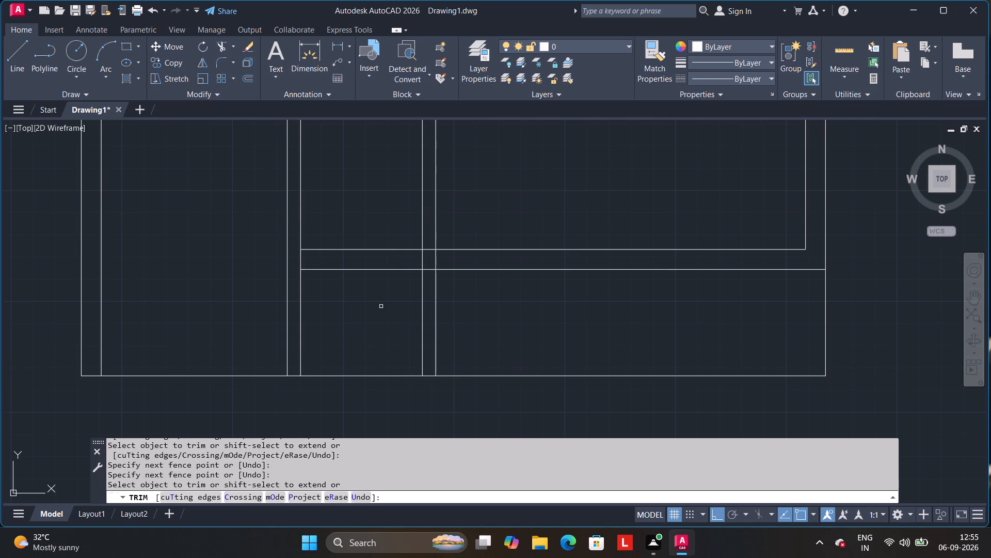
left_click_drag(486, 322, 392, 322)
Trim away the first vertical partition's inner line below the lower right room's bottom wall.
left_click(302, 332)
key("Return")
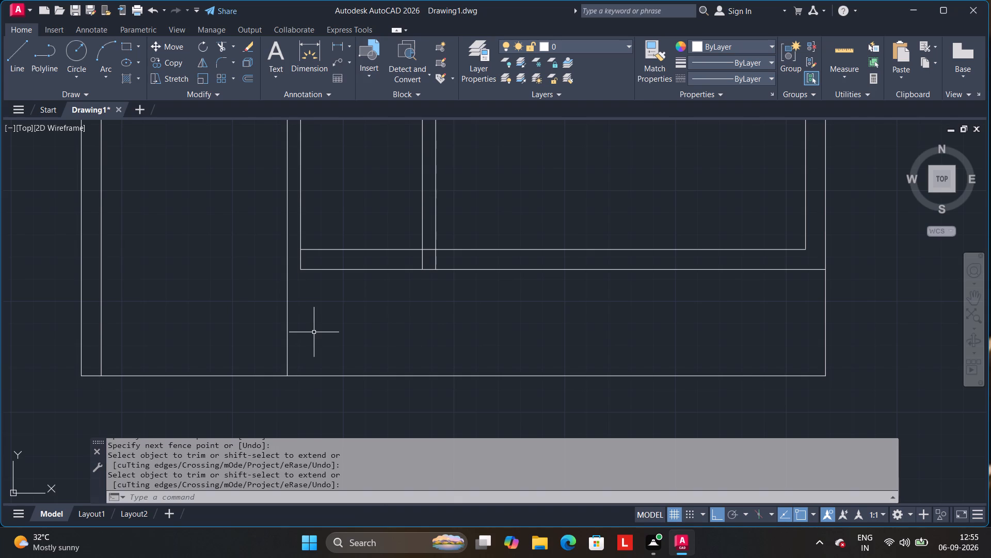
Extend the bottom wall's lower line to the far line of the first vertical partition.
left_click(230, 43)
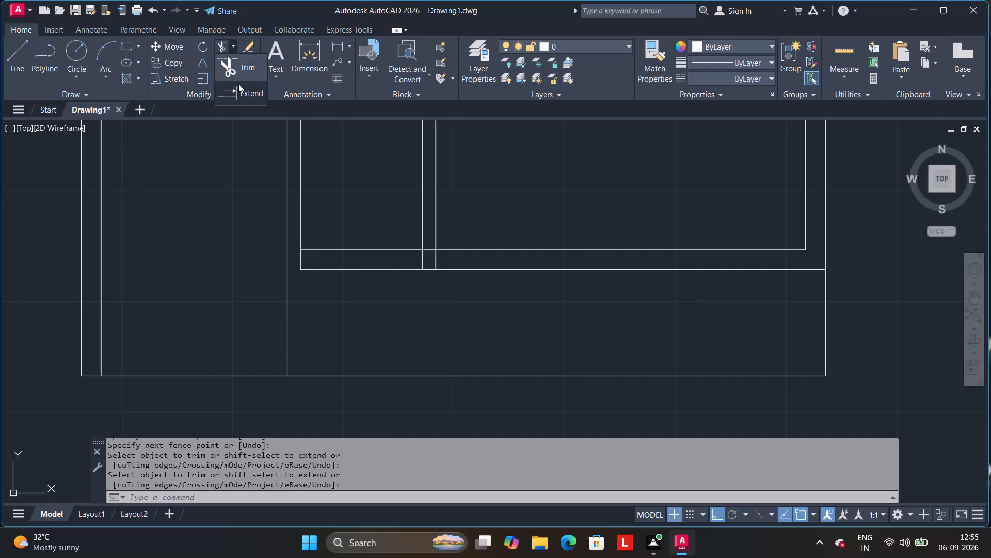
left_click(233, 95)
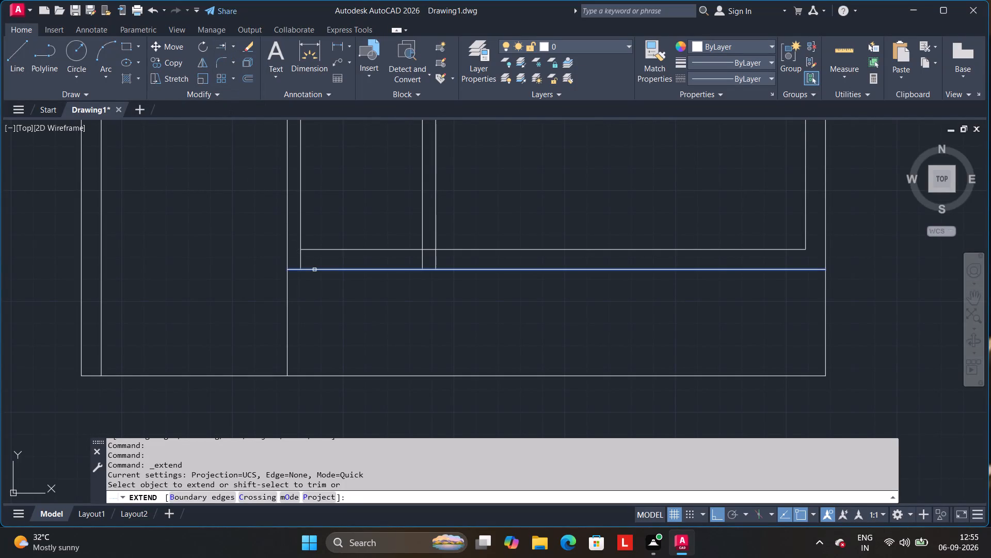
left_click(314, 270)
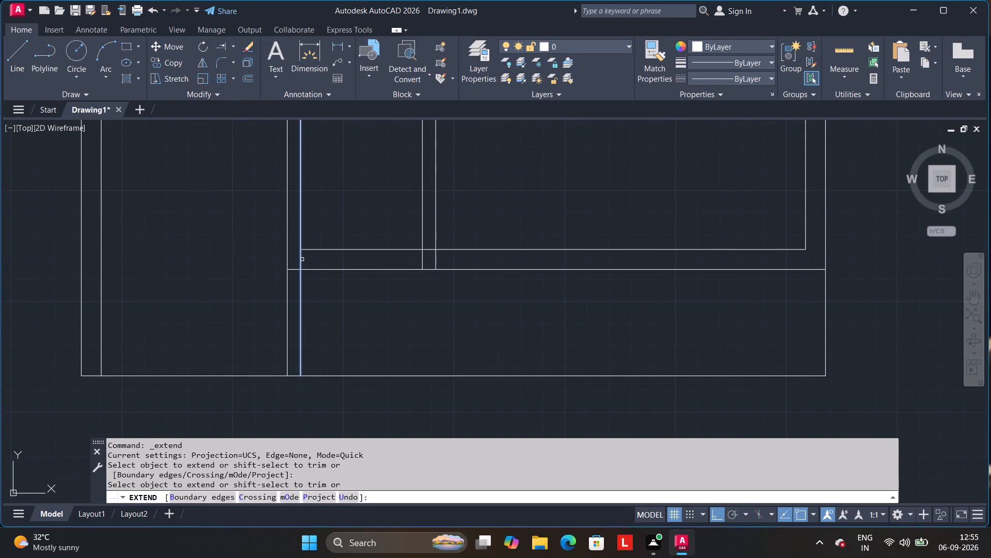
Trim the first partition's inner line and both second partition lines where they cross the bottom wall's thickness.
left_click(235, 49)
left_click(234, 67)
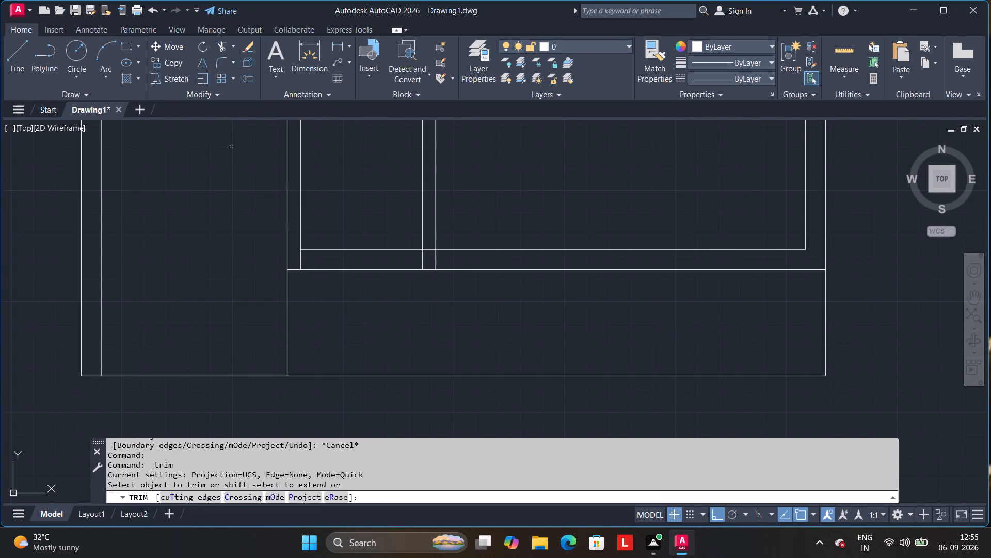
left_click(300, 261)
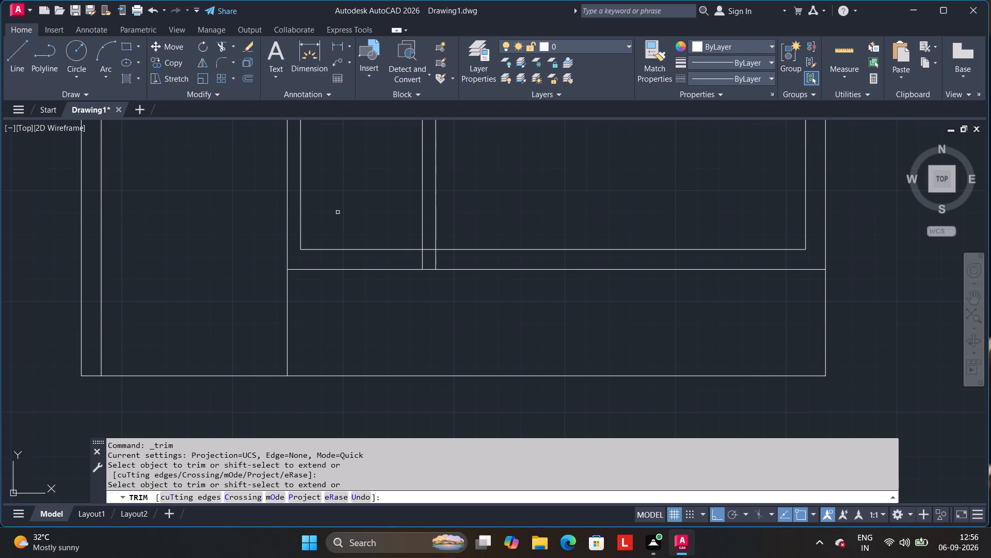
left_click_drag(449, 257, 407, 265)
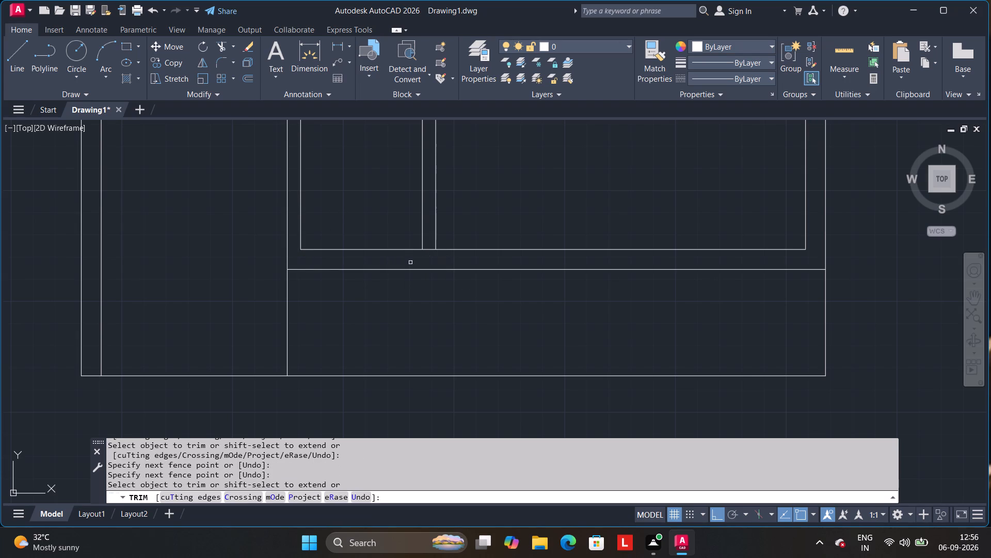
key("Return")
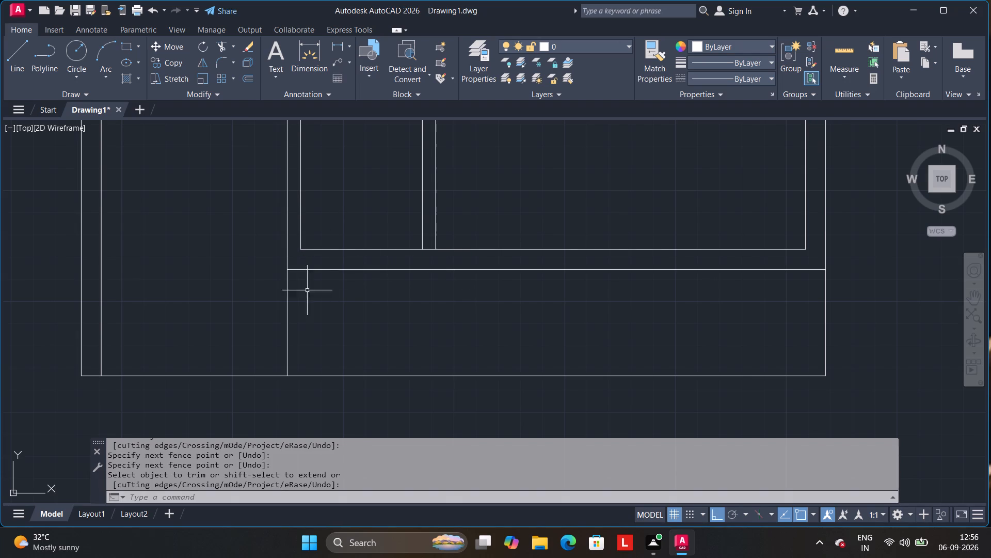
Offset the first vertical partition's outer line 9" toward the open space below the bottom wall.
left_click(250, 80)
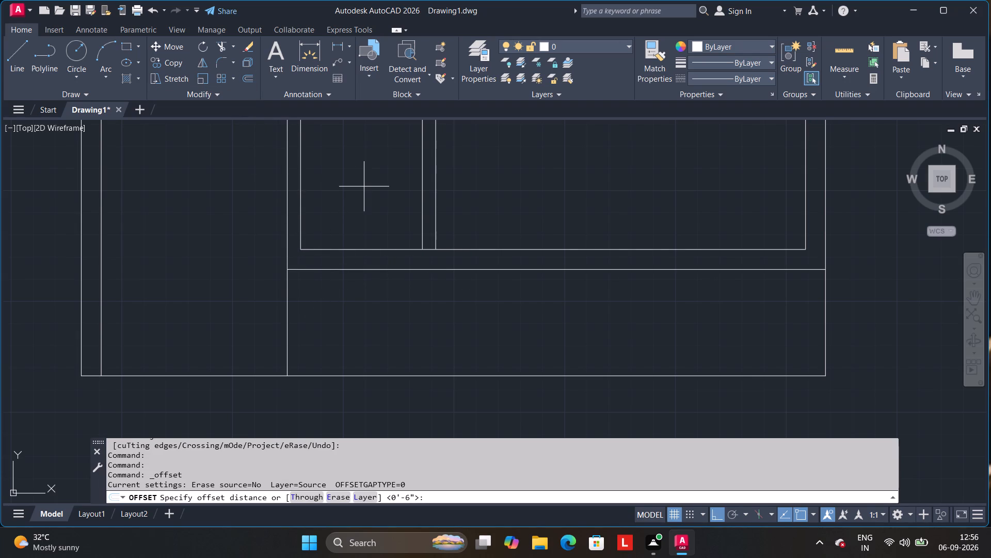
key("9")
key("Return")
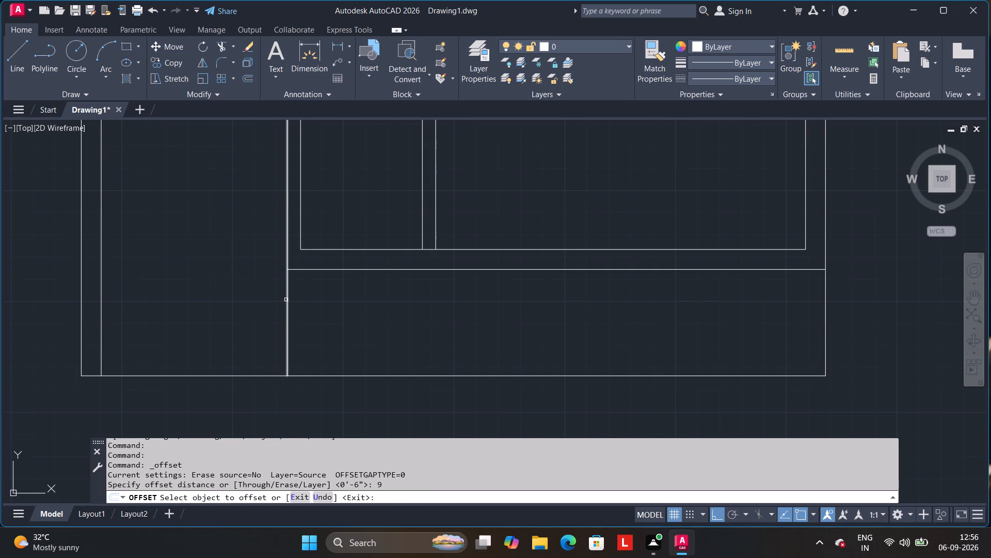
left_click(286, 300)
left_click(344, 305)
Trim the new 9" offset line above and within the bottom wall, keeping only the part below it.
left_click(220, 47)
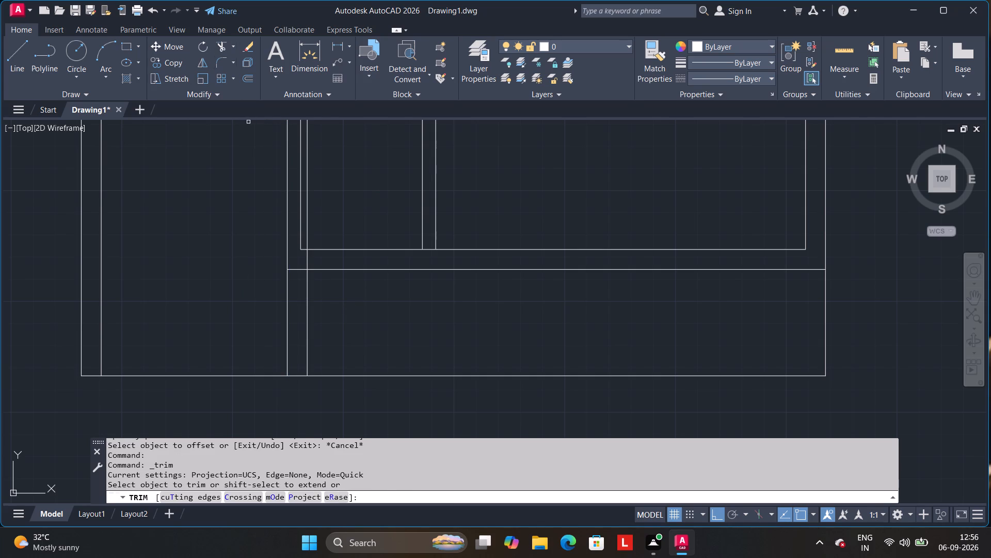
left_click(309, 146)
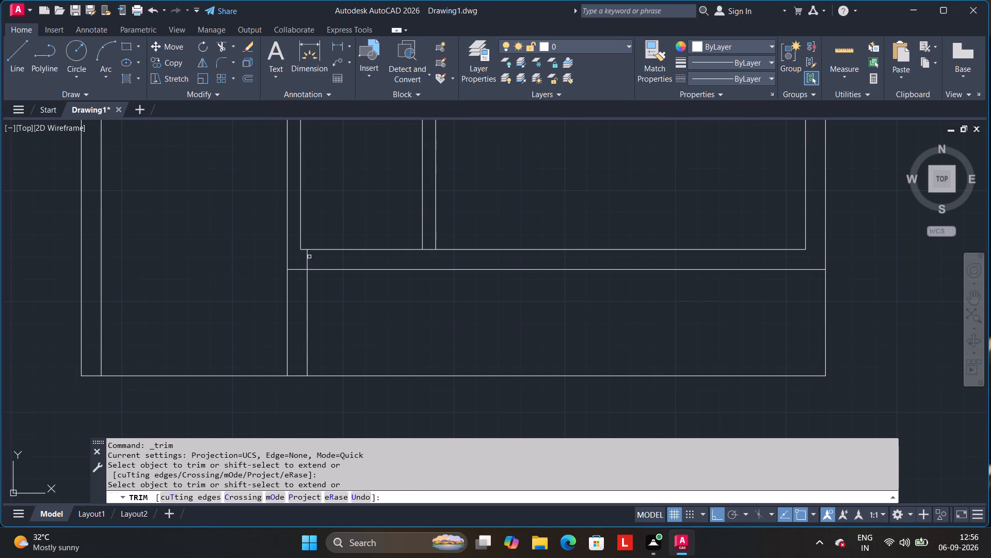
left_click(308, 259)
key("Return")
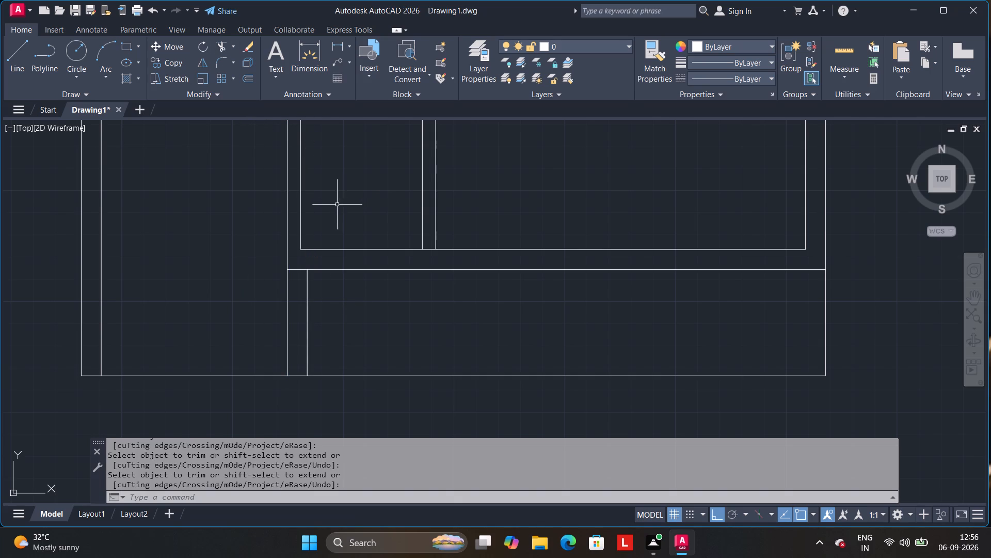
Offset the bottom wall's inner line 7' upward into the rooms.
scroll(332, 213, "down", 1)
middle_click_drag(351, 214, 347, 340)
middle_click_drag(346, 275, 345, 319)
middle_click_drag(356, 330, 389, 337)
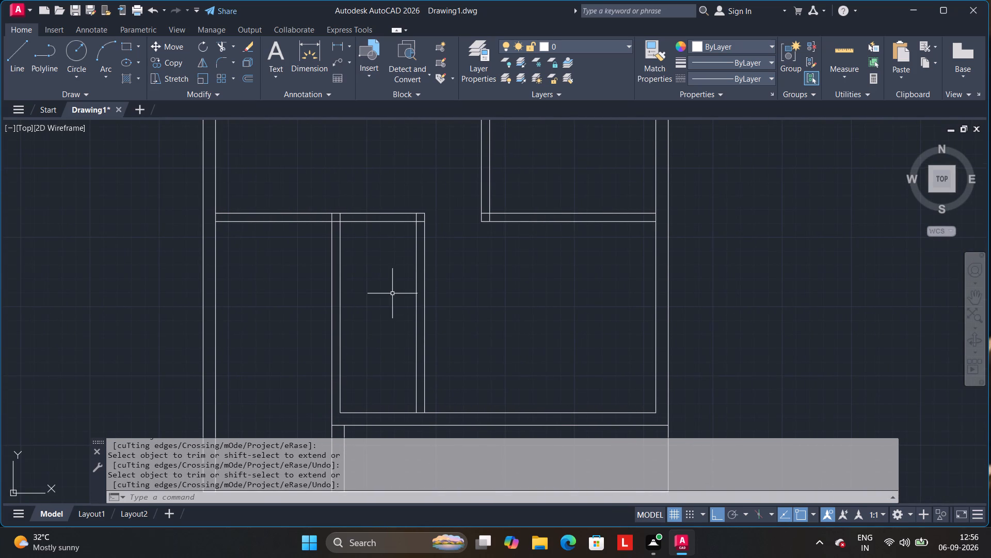
middle_click_drag(392, 293, 383, 306)
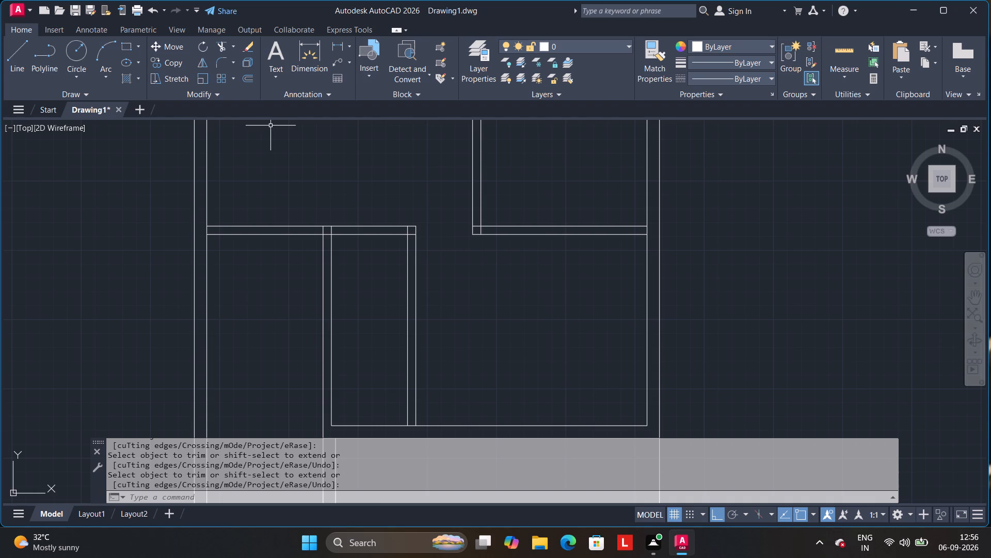
left_click(252, 82)
key("7")
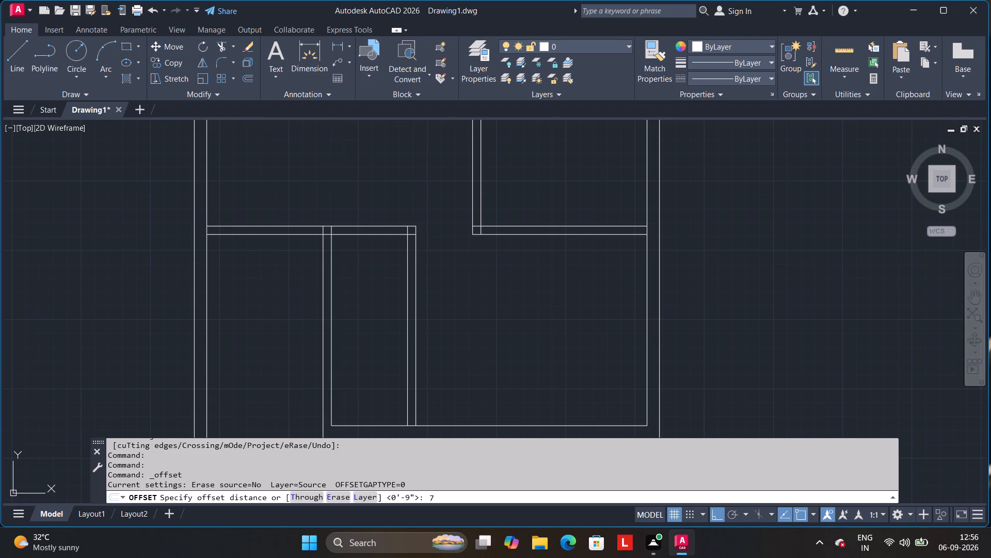
key("apostrophe")
key("Return")
scroll(388, 186, "up", 1)
scroll(390, 392, "down", 1)
middle_click_drag(386, 390, 343, 204)
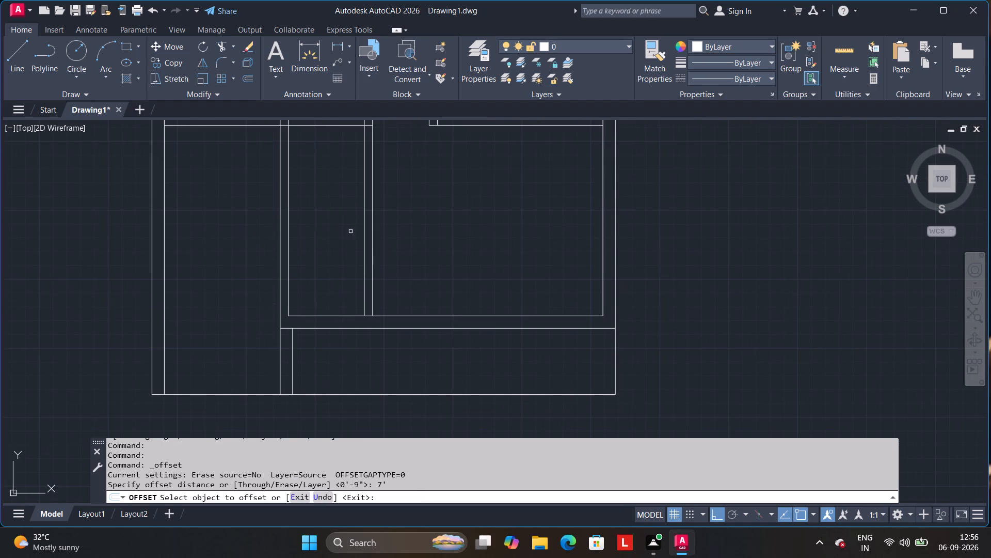
left_click(338, 315)
left_click(339, 270)
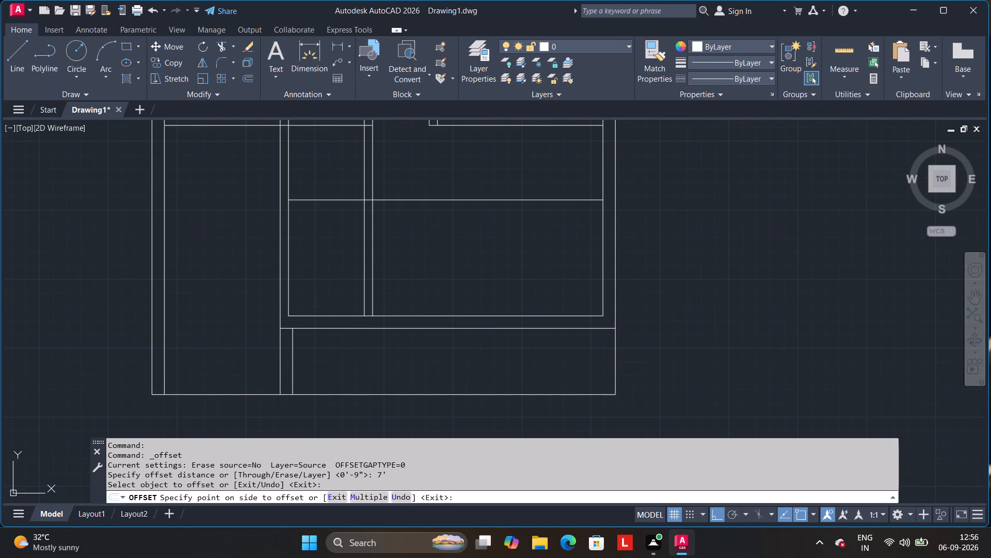
Offset the new horizontal line 6" upward to form a partition.
left_click(251, 80)
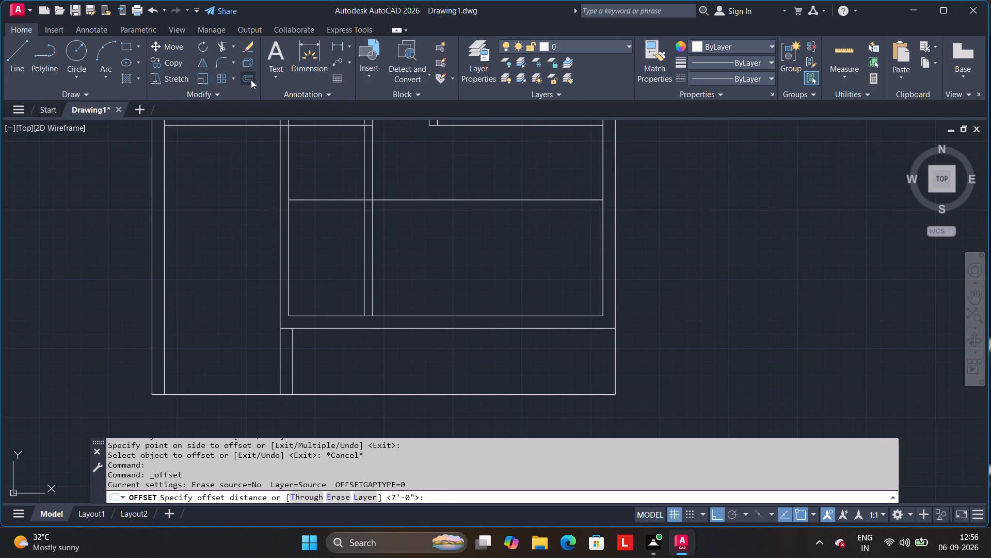
key("6")
key("Return")
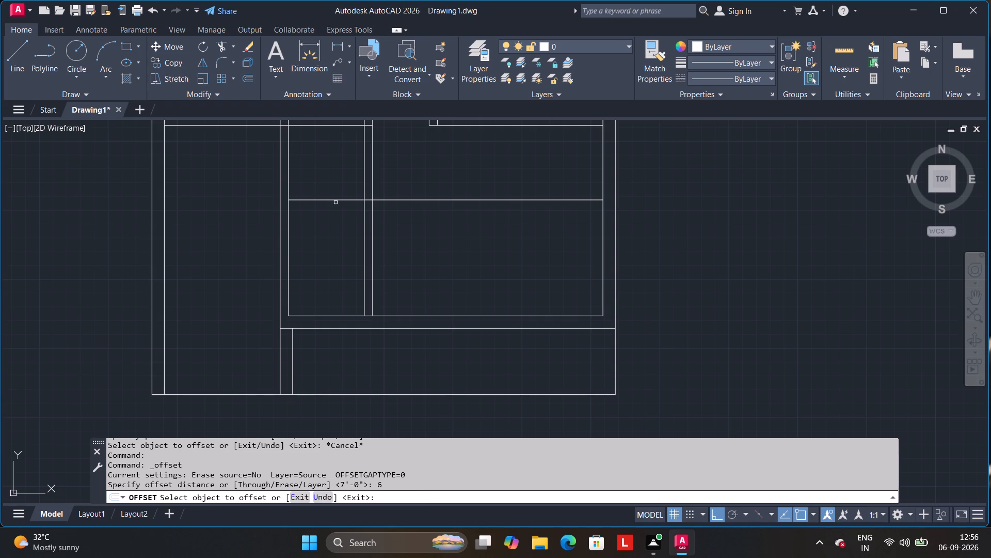
left_click(336, 199)
left_click(334, 176)
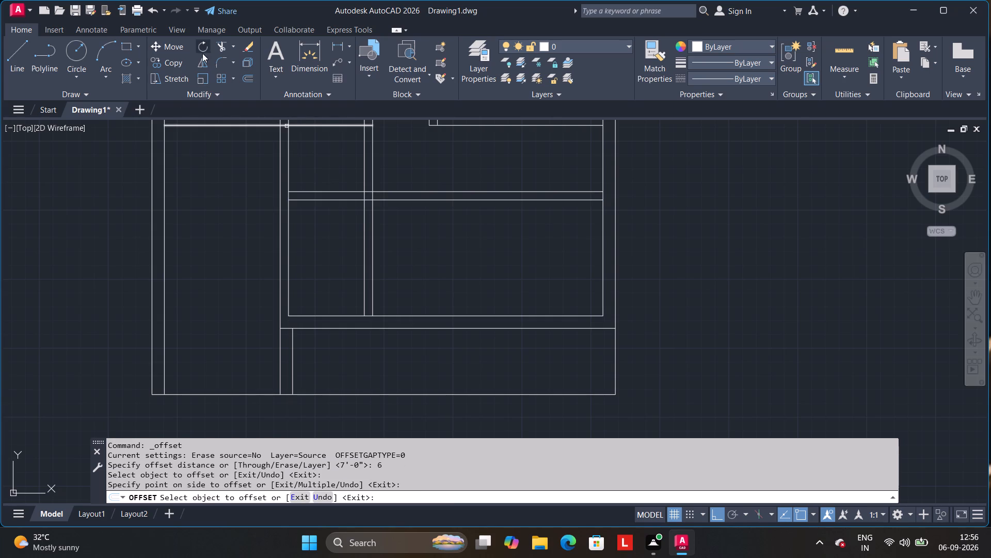
Trim the upper horizontal partition between the two vertical partitions, and the new 6" partition beyond the second vertical partition.
left_click(221, 46)
middle_click_drag(315, 148, 313, 172)
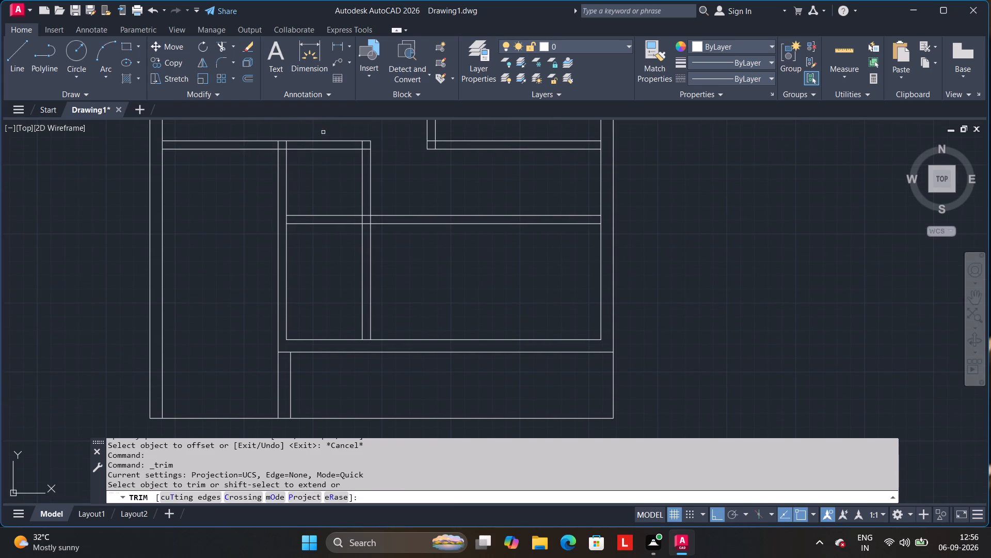
left_click_drag(320, 129, 322, 180)
left_click_drag(445, 203, 447, 234)
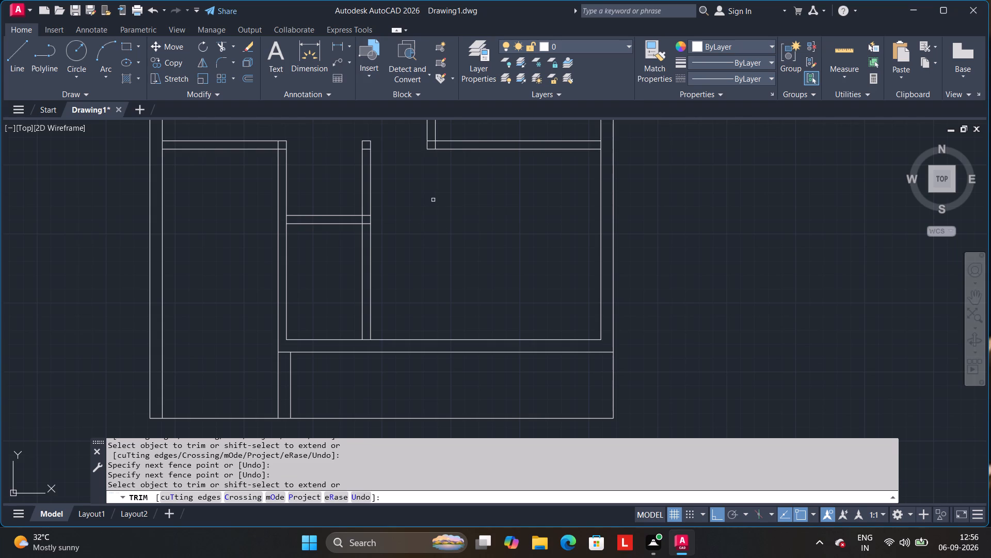
Measure the width and length of the narrow lower-left room.
middle_click_drag(433, 200, 423, 240)
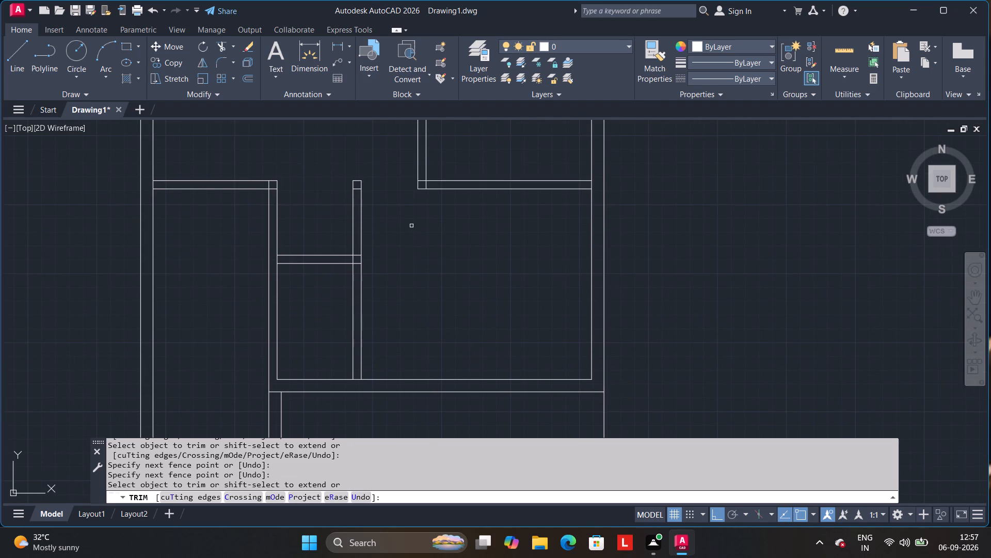
middle_click_drag(412, 230, 408, 255)
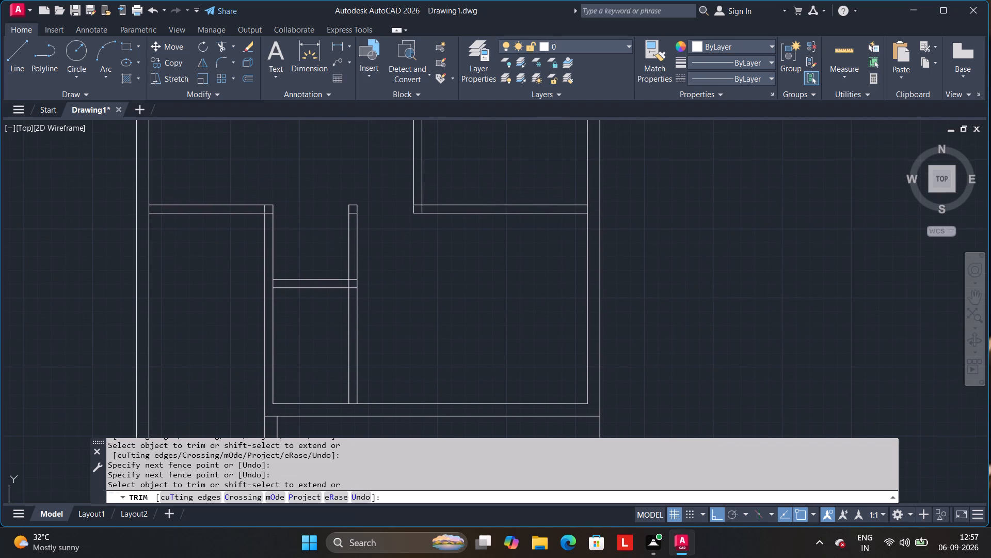
middle_click_drag(408, 255, 406, 264)
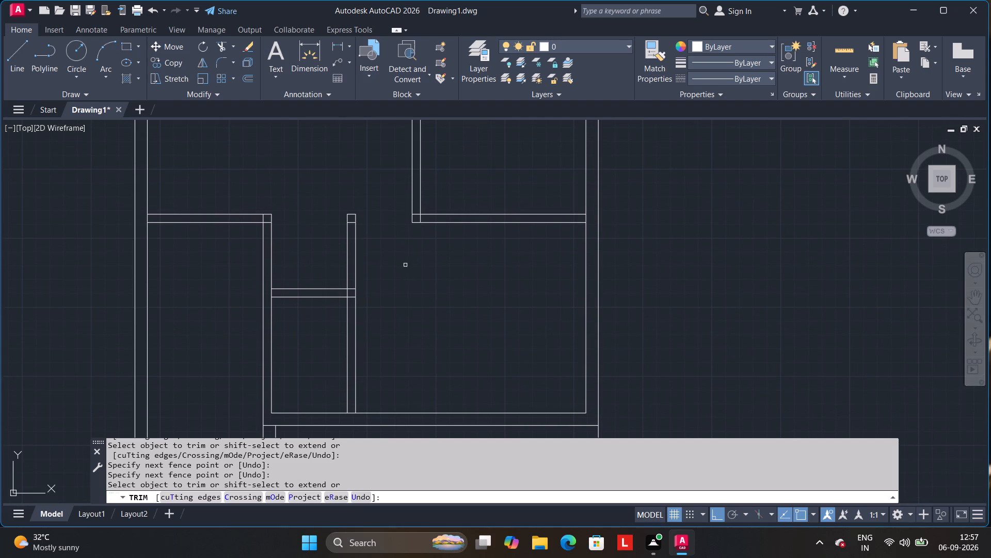
middle_click_drag(405, 265, 401, 282)
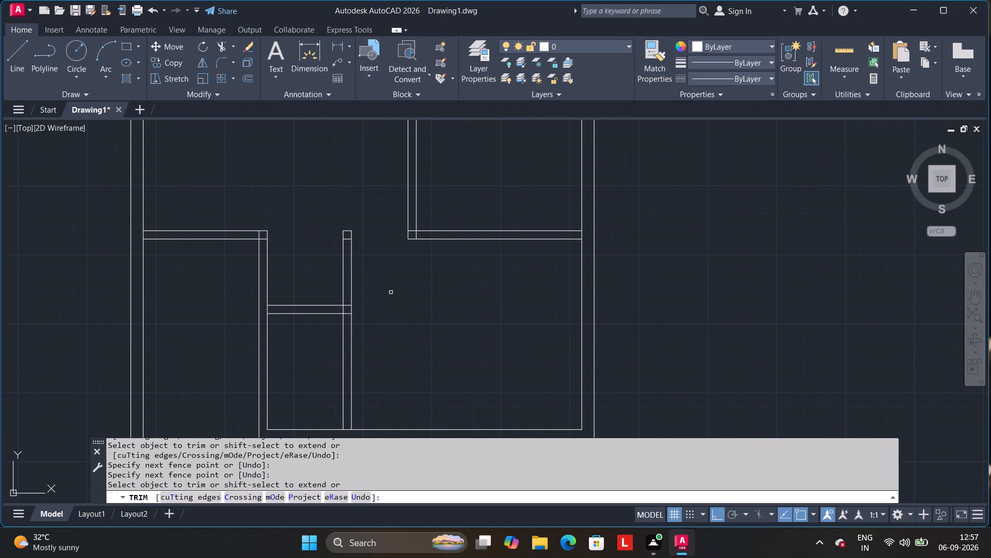
left_click(836, 49)
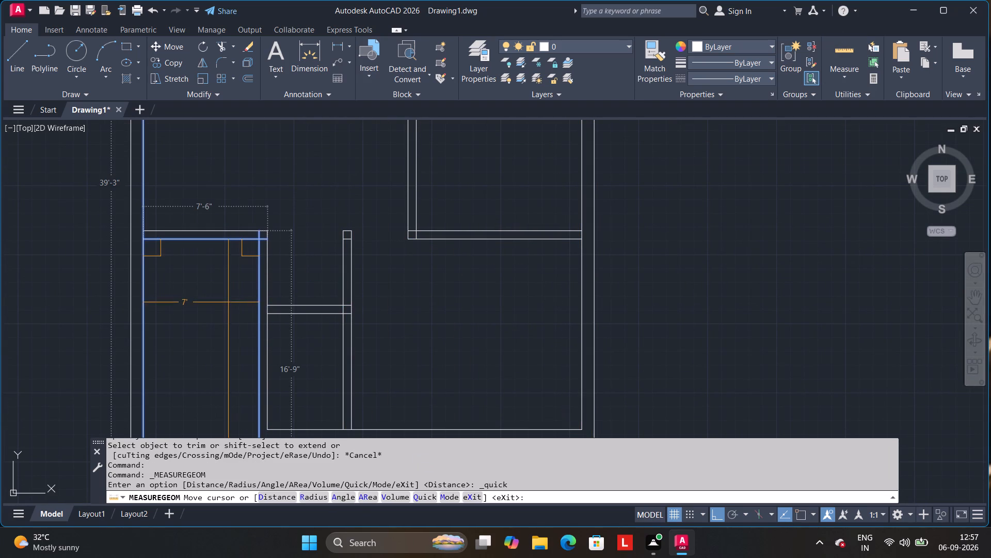
middle_click_drag(207, 320, 229, 239)
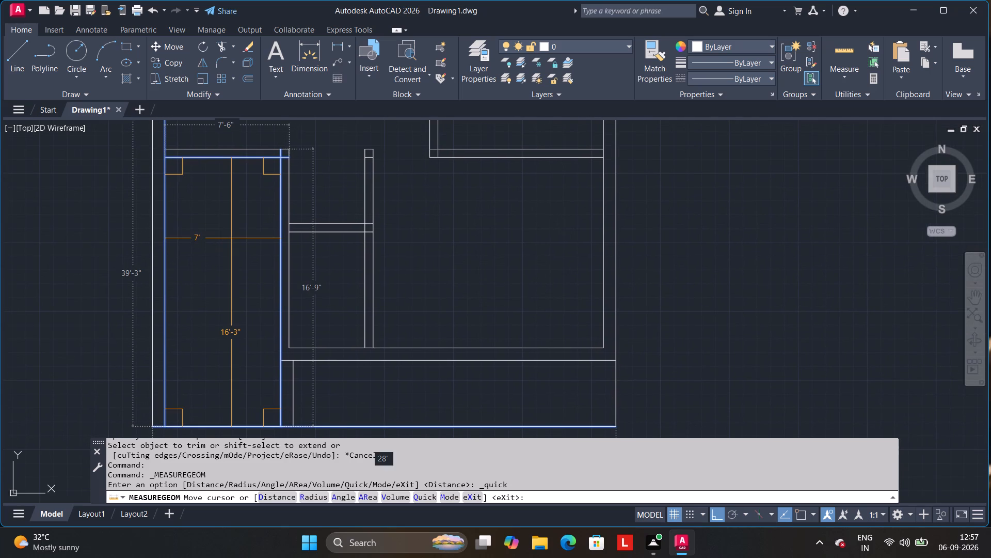
middle_click_drag(232, 238, 189, 385)
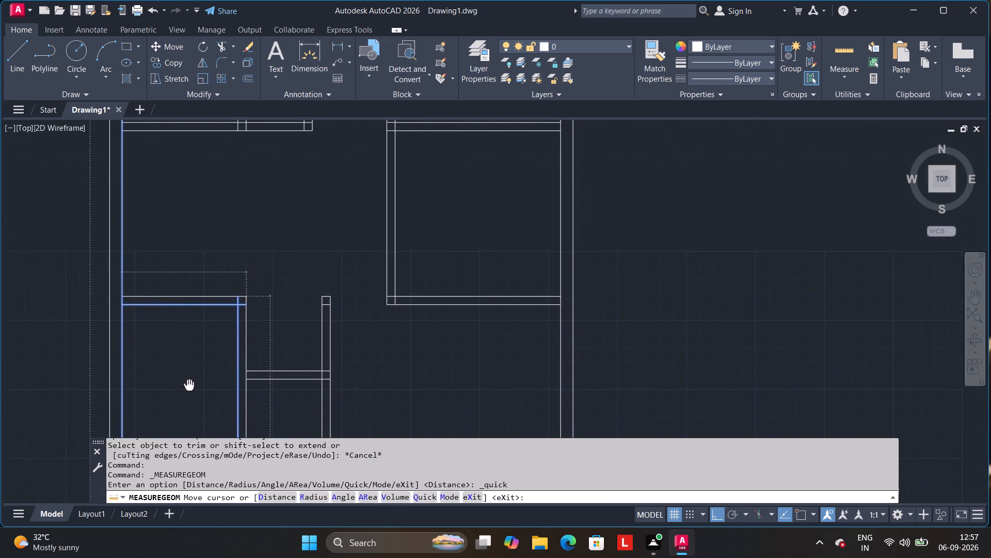
middle_click_drag(189, 385, 186, 398)
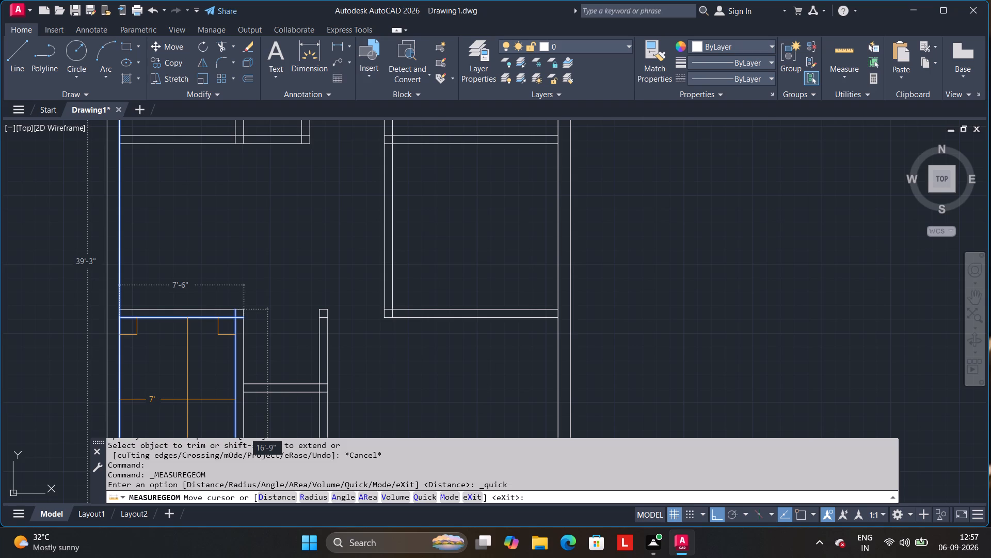
key("Return")
Measure the central hall, and recheck the lower-left room's width and length.
left_click(844, 48)
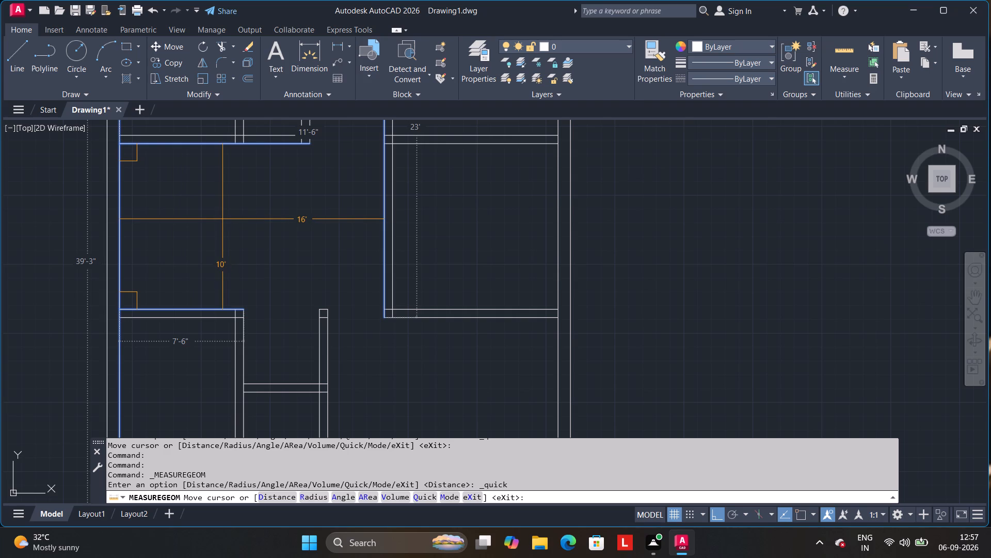
middle_click_drag(220, 227, 215, 253)
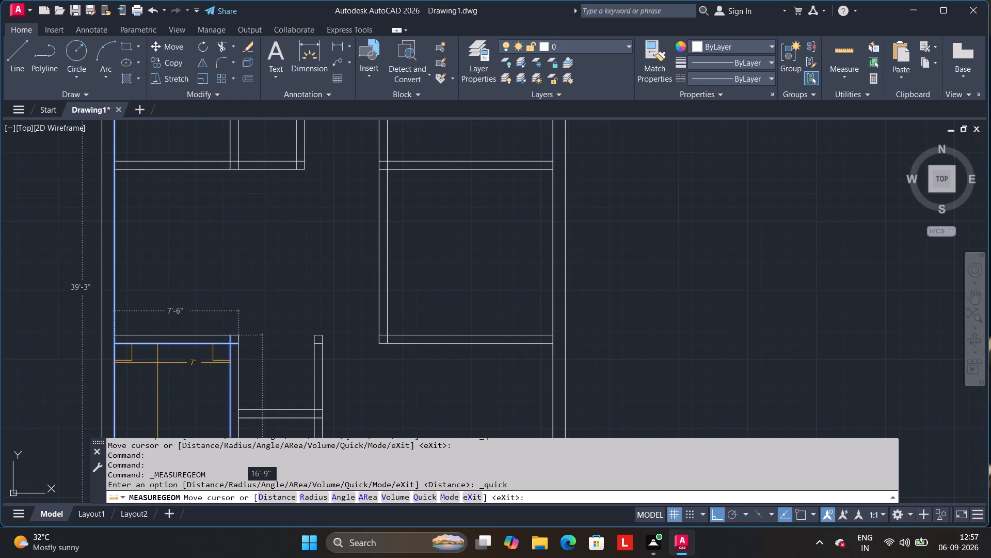
scroll(157, 363, "up", 1)
middle_click_drag(157, 362, 156, 343)
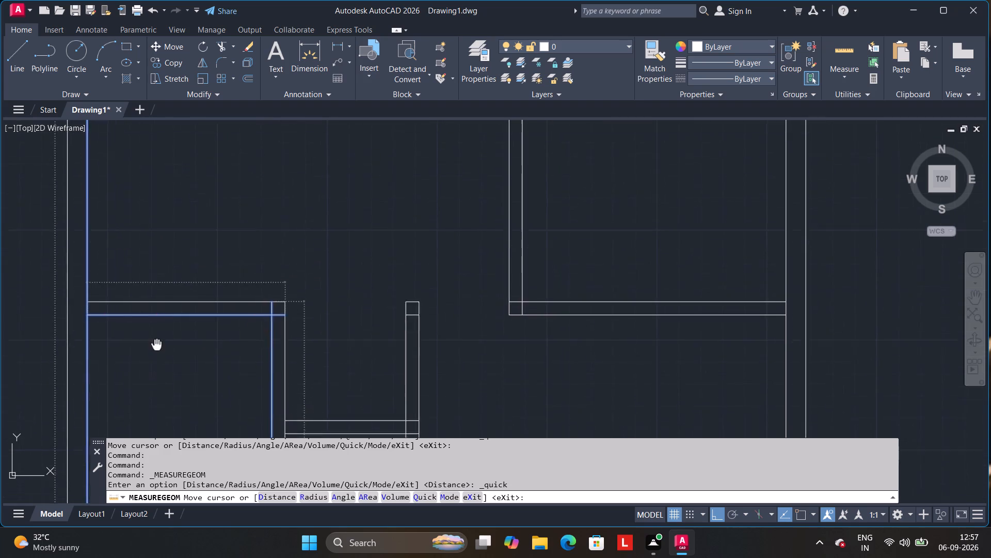
middle_click_drag(156, 343, 165, 245)
scroll(165, 260, "down", 1)
middle_click_drag(167, 263, 182, 216)
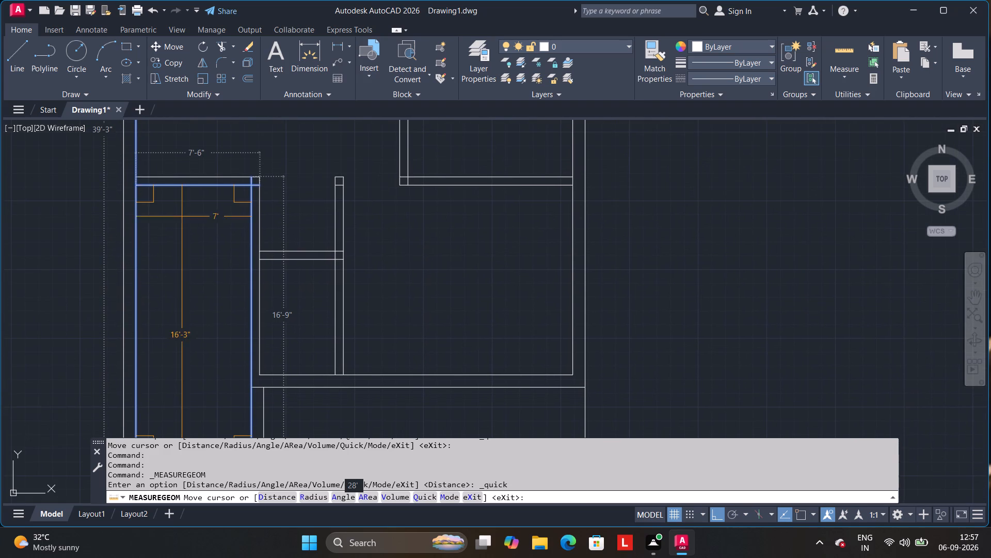
middle_click_drag(179, 229, 183, 205)
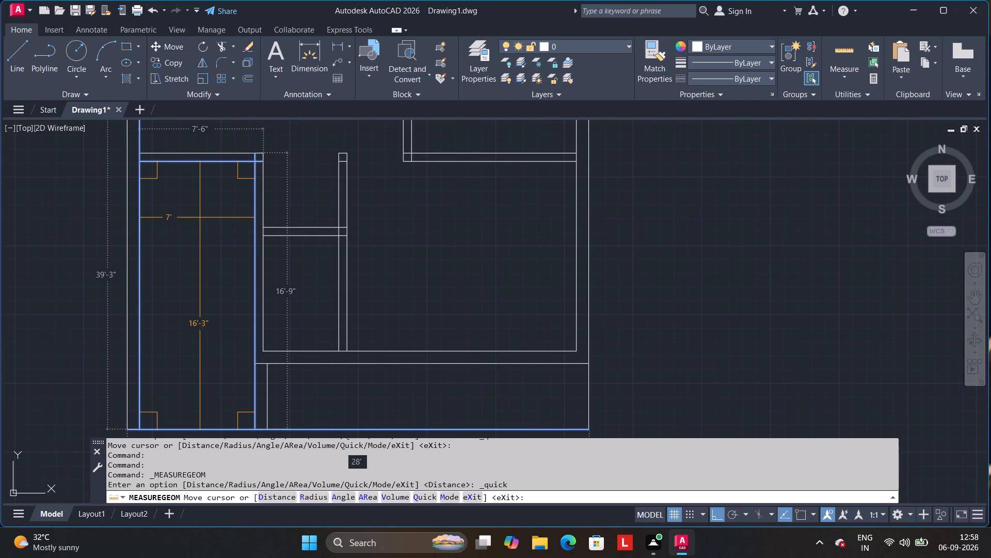
key("Return")
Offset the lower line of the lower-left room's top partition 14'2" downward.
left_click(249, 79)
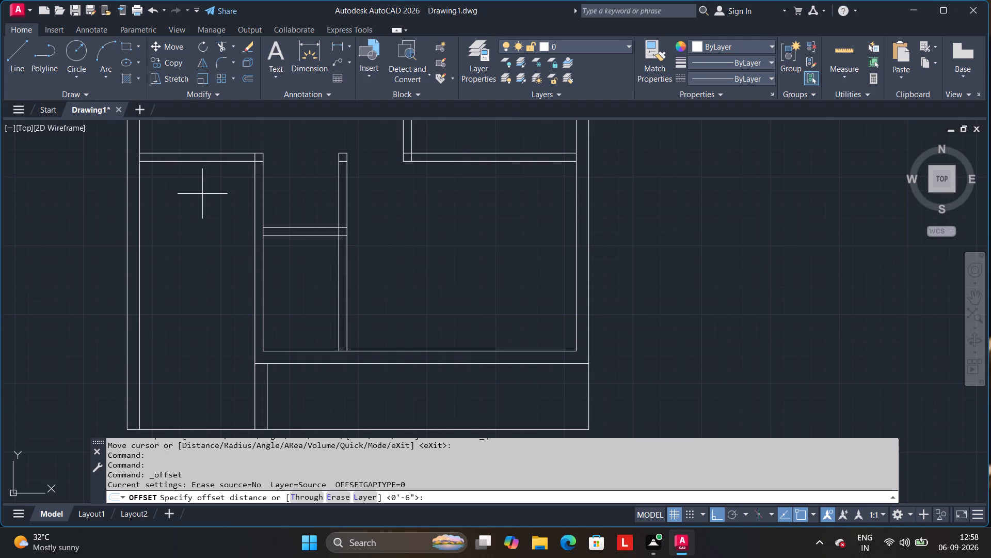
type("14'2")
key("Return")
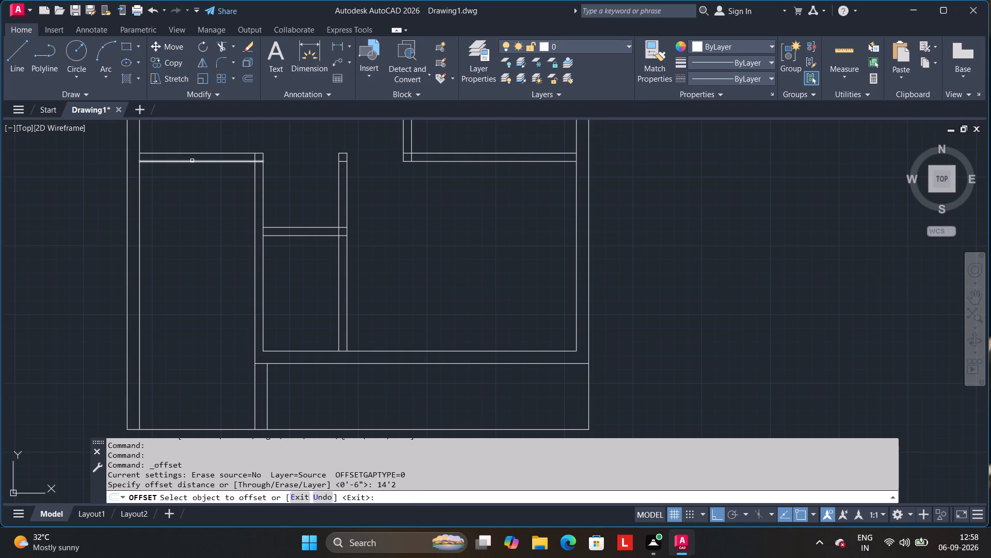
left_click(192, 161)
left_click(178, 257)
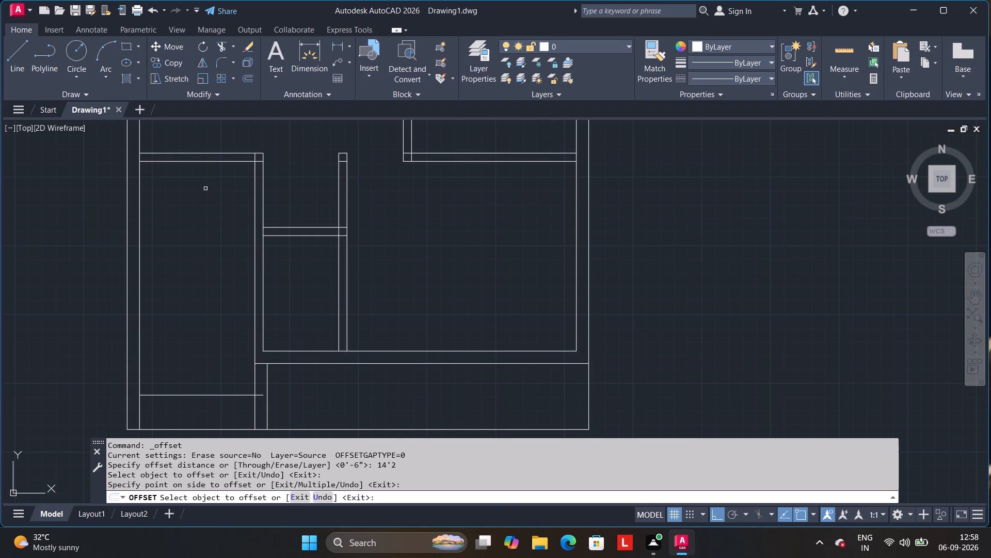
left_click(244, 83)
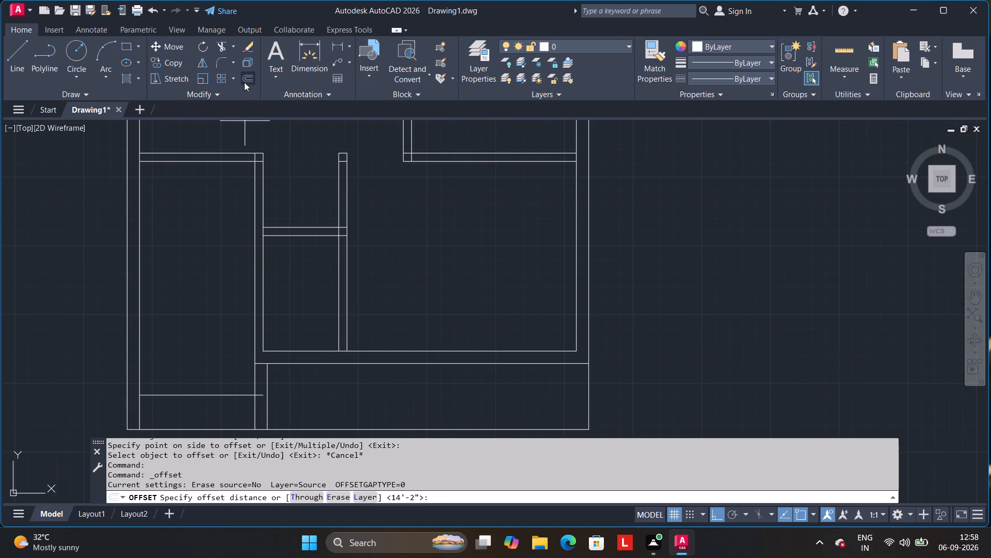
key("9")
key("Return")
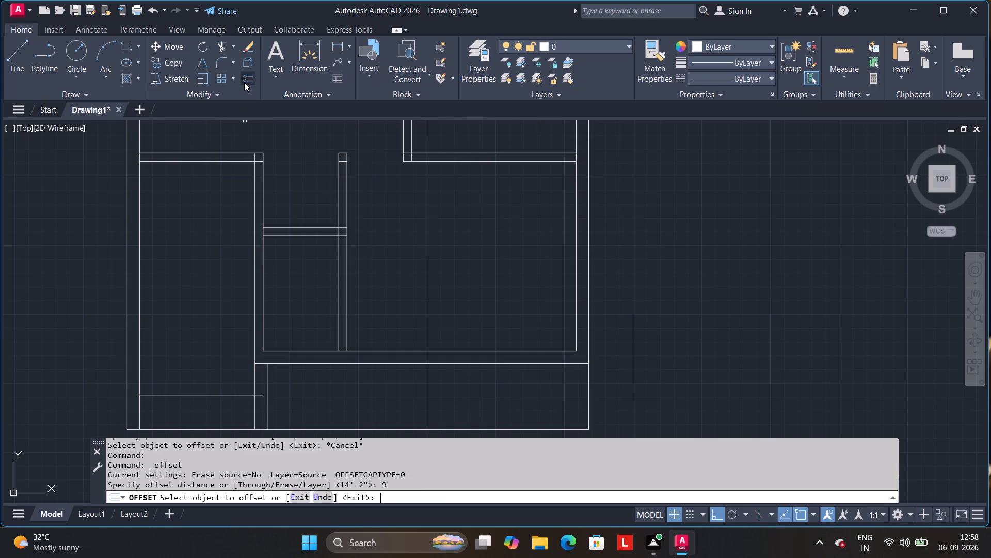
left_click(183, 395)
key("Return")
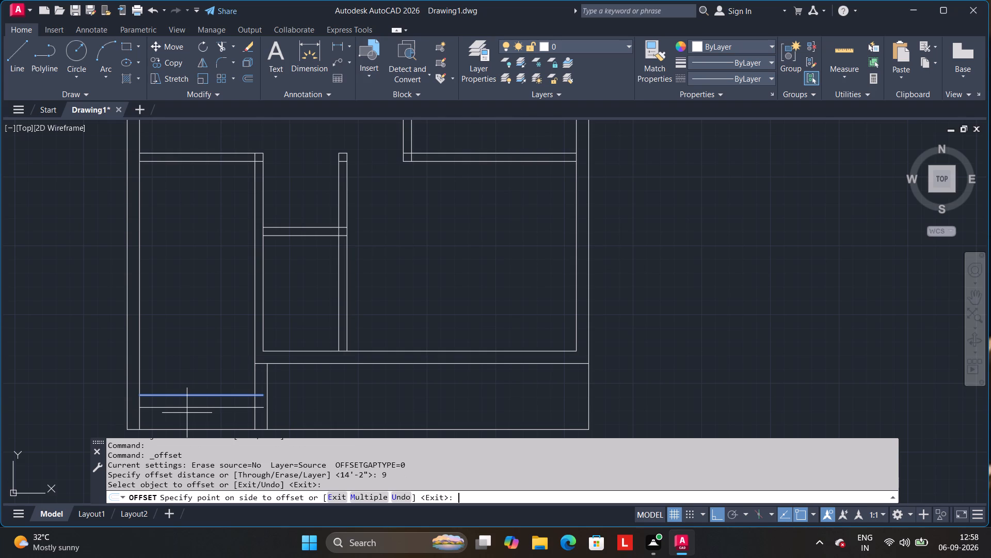
Measure the lower-left room, the central hall and the upper-left room.
middle_click_drag(230, 360, 222, 380)
scroll(220, 375, "down", 1)
middle_click_drag(214, 376, 174, 401)
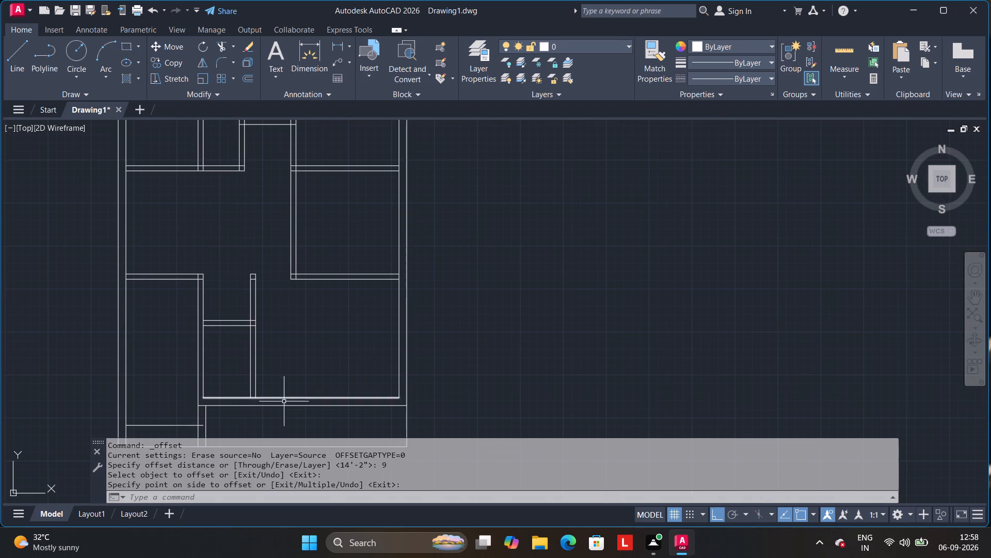
left_click(833, 47)
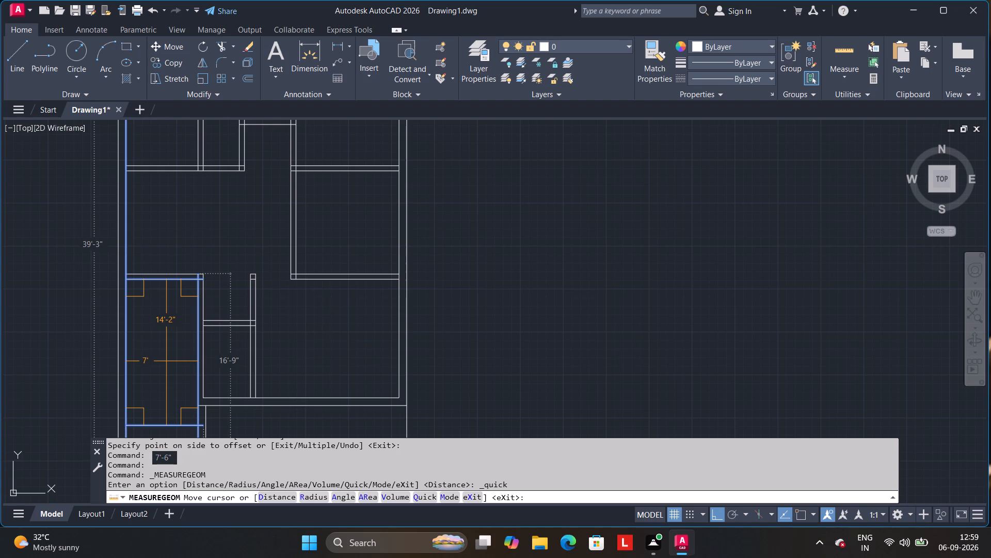
scroll(168, 359, "down", 1)
middle_click_drag(168, 359, 170, 293)
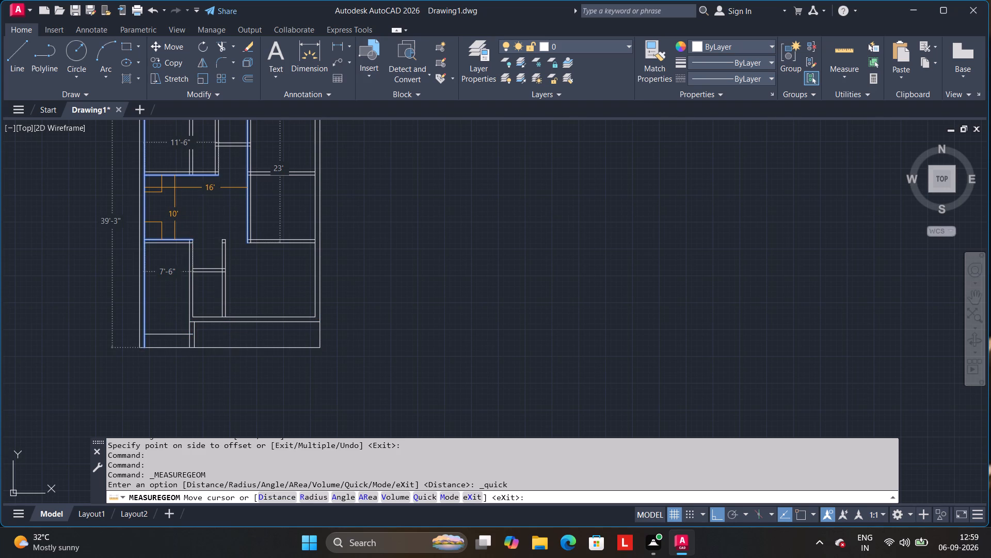
middle_click_drag(174, 188, 174, 291)
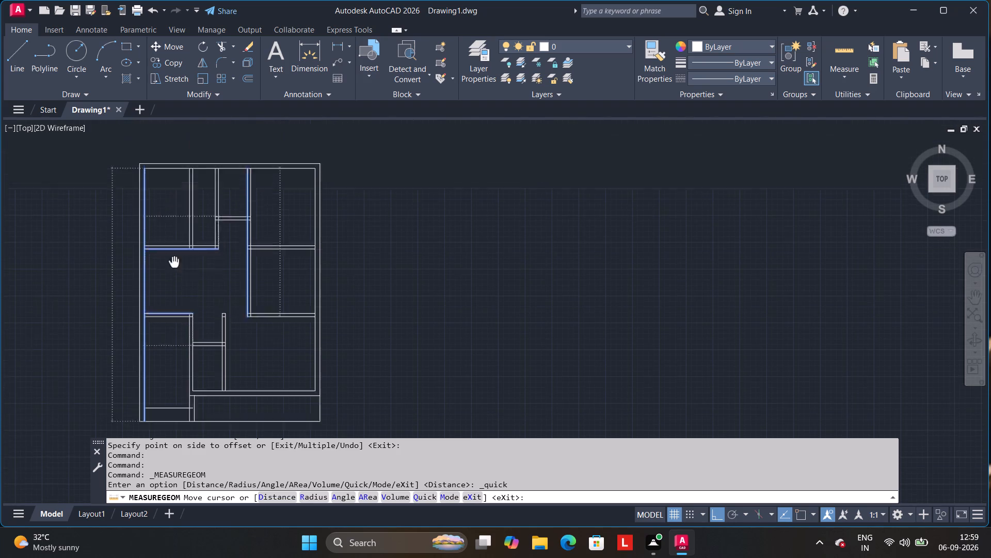
middle_click_drag(174, 291, 174, 296)
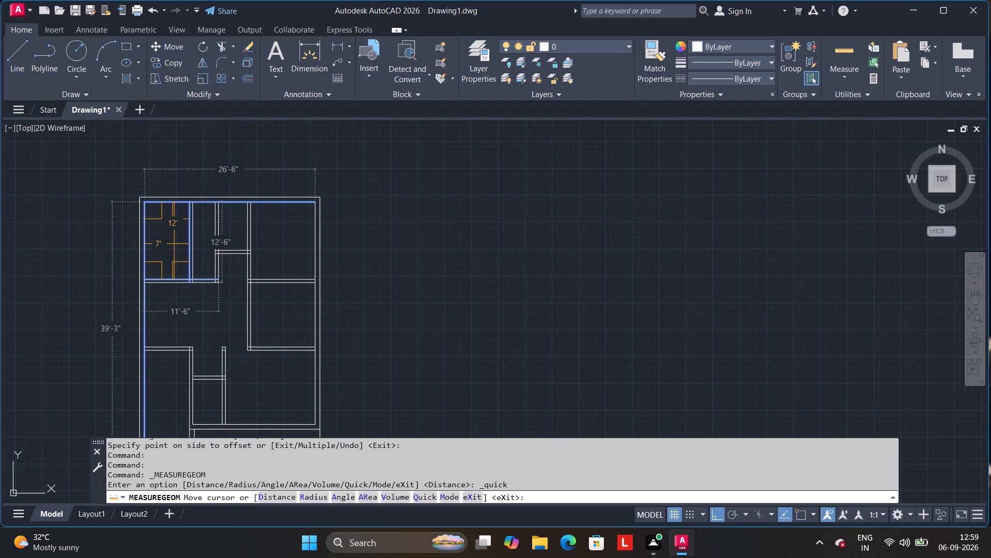
key("Escape")
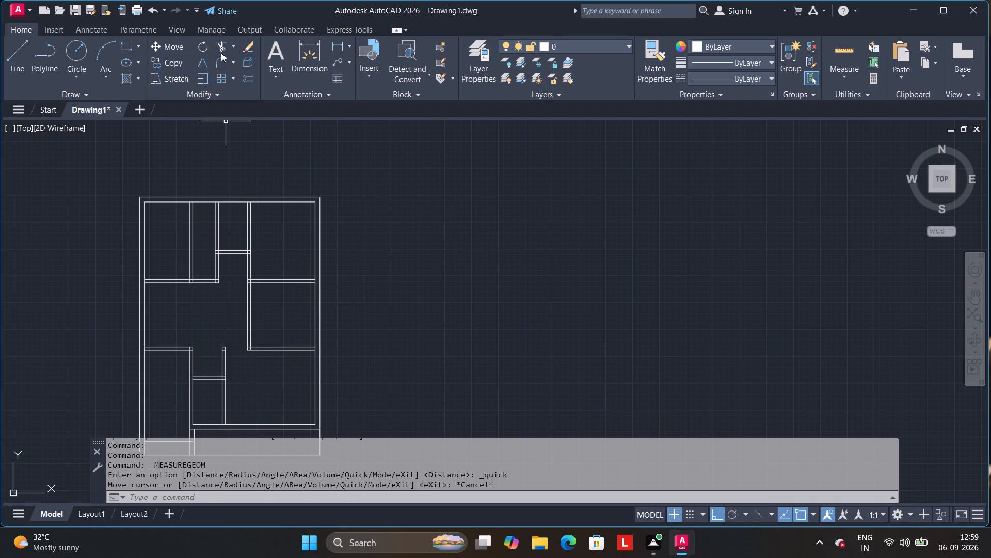
Trim away both lines of the first vertical partition in the upper-left area, between the top wall and the horizontal partition.
left_click(220, 43)
left_click_drag(196, 234, 181, 246)
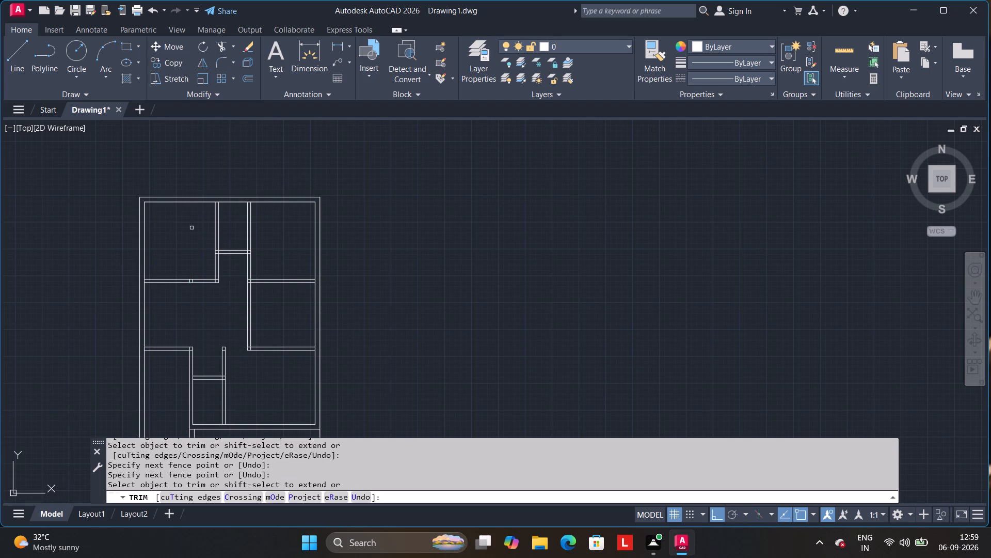
Measure the upper rooms, the lower-right and small lower rooms, and the spaces along the plan's bottom edge.
left_click(832, 48)
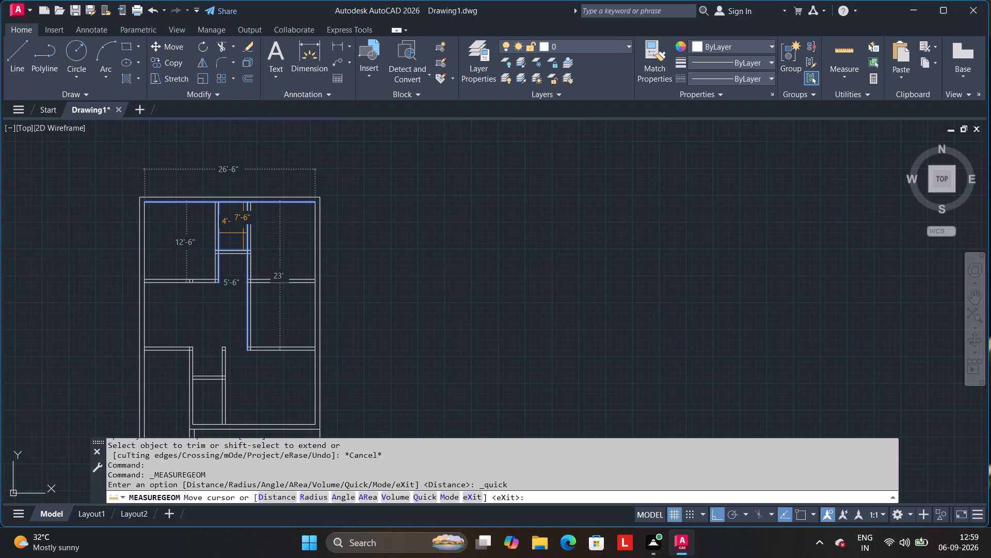
scroll(235, 231, "up", 3)
scroll(235, 231, "down", 1)
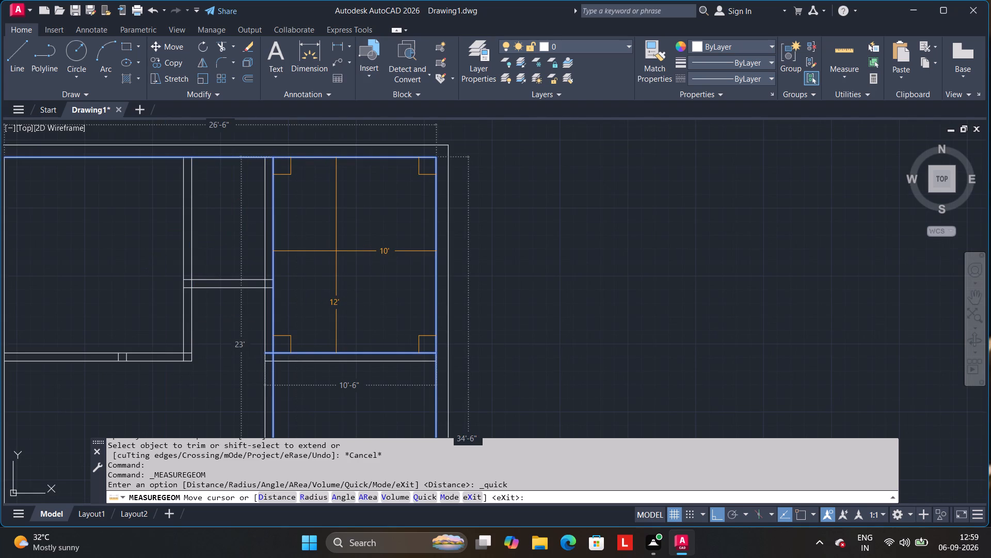
scroll(333, 251, "down", 1)
middle_click_drag(333, 251, 321, 115)
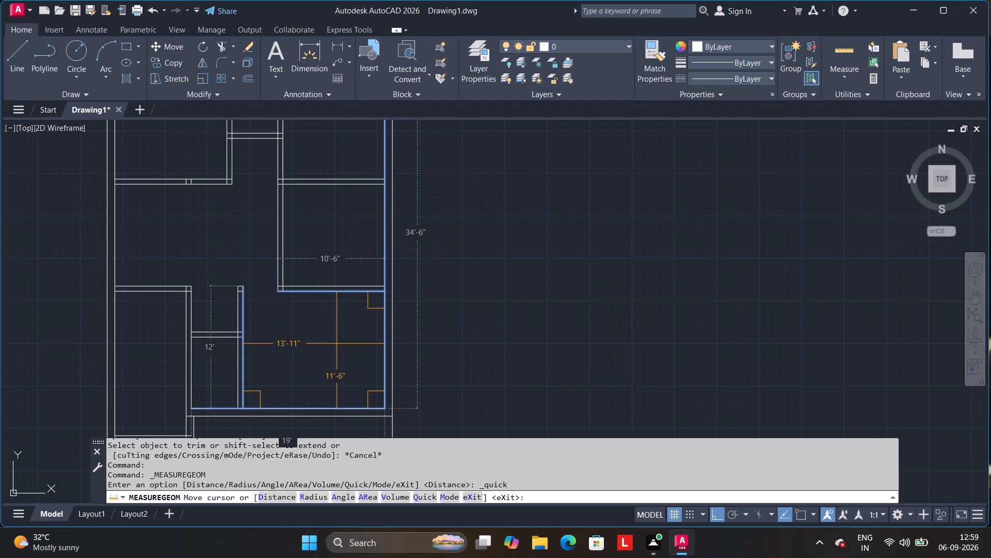
middle_click_drag(338, 344, 348, 248)
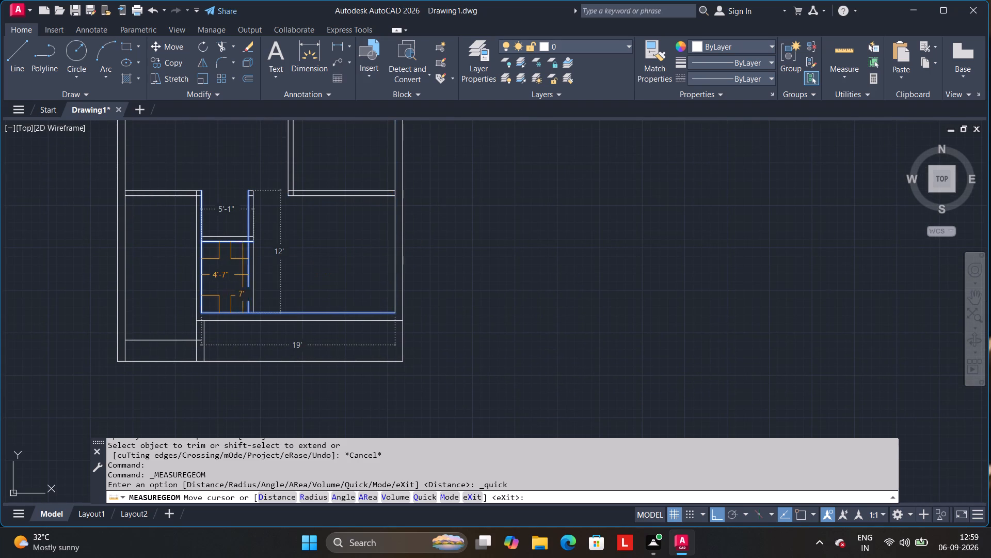
scroll(232, 276, "up", 2)
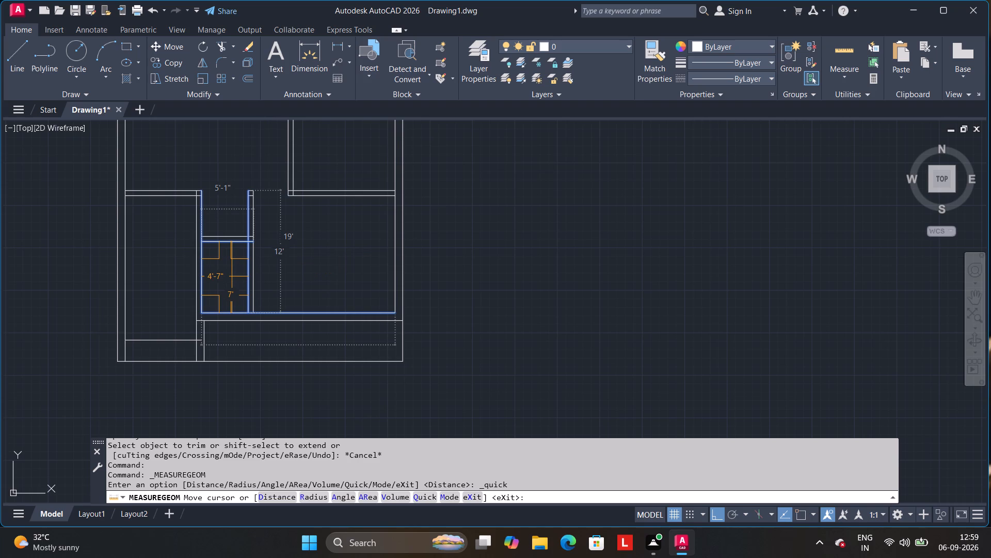
middle_click_drag(330, 424, 331, 305)
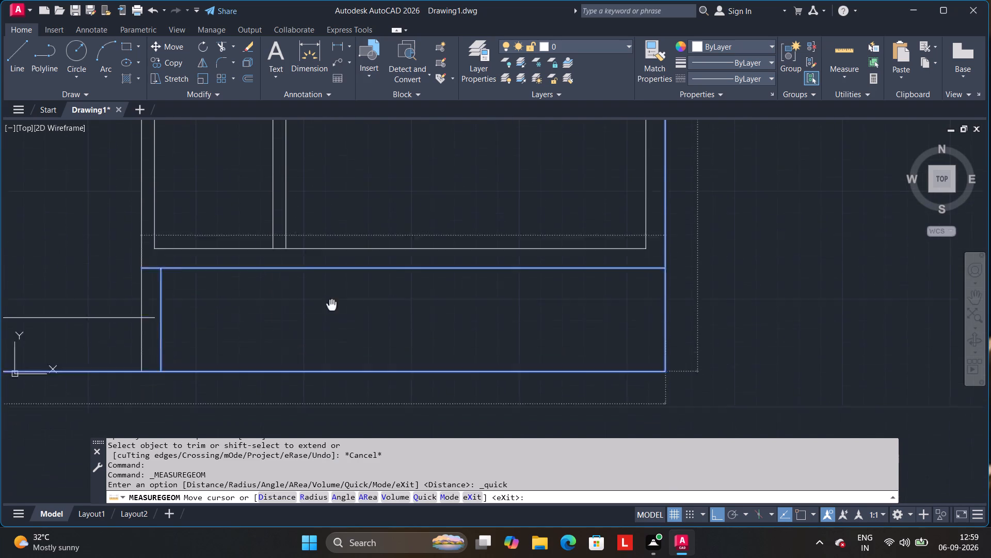
middle_click_drag(331, 305, 333, 242)
scroll(100, 273, "down", 1)
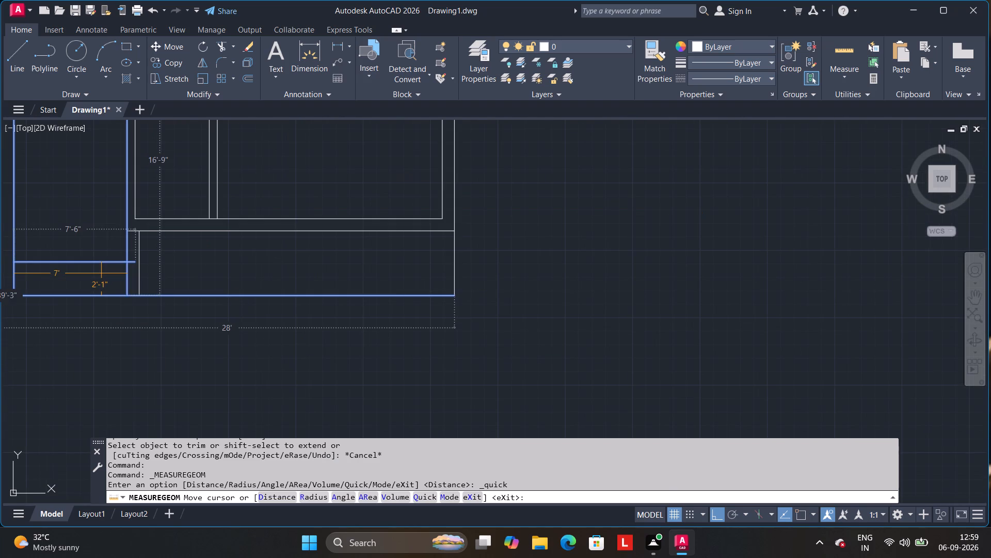
middle_click_drag(101, 273, 198, 298)
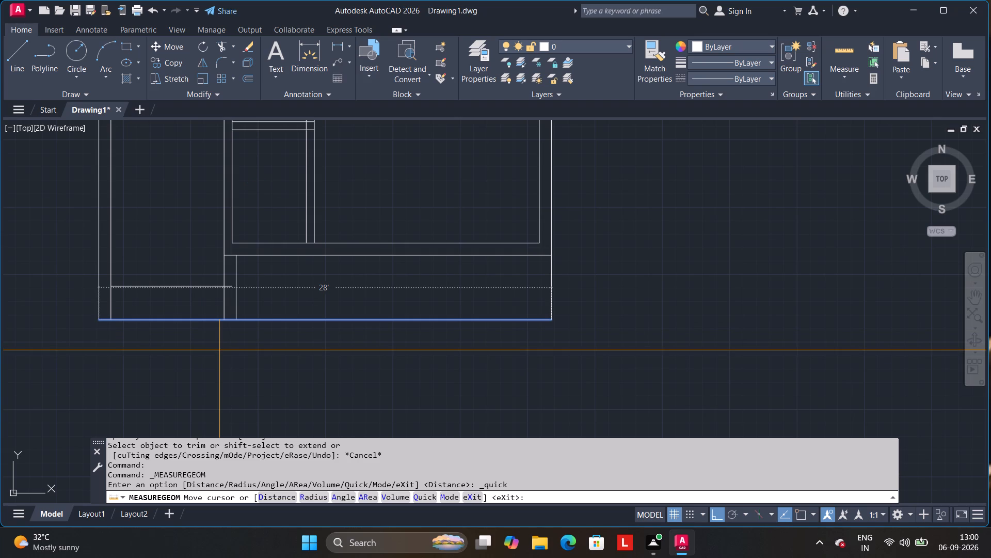
key("Return")
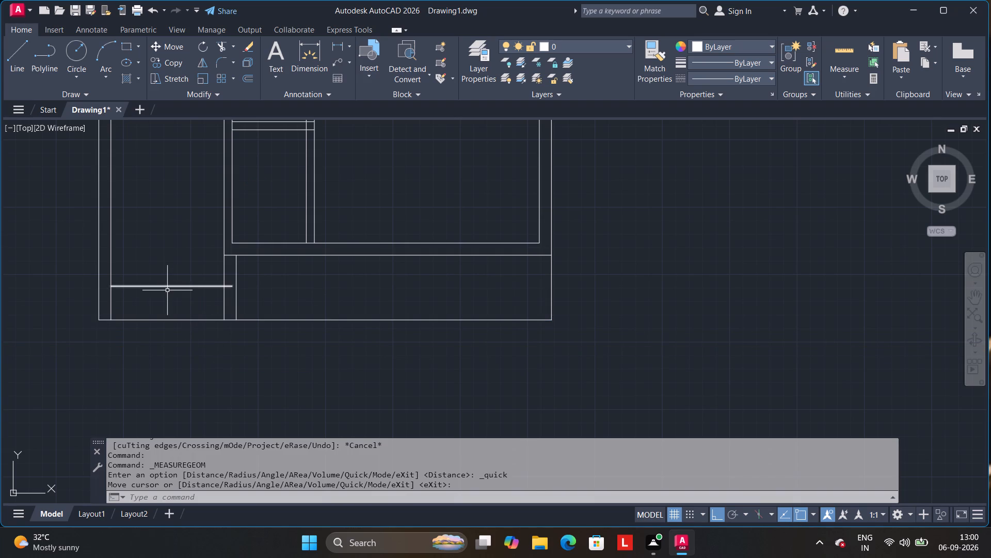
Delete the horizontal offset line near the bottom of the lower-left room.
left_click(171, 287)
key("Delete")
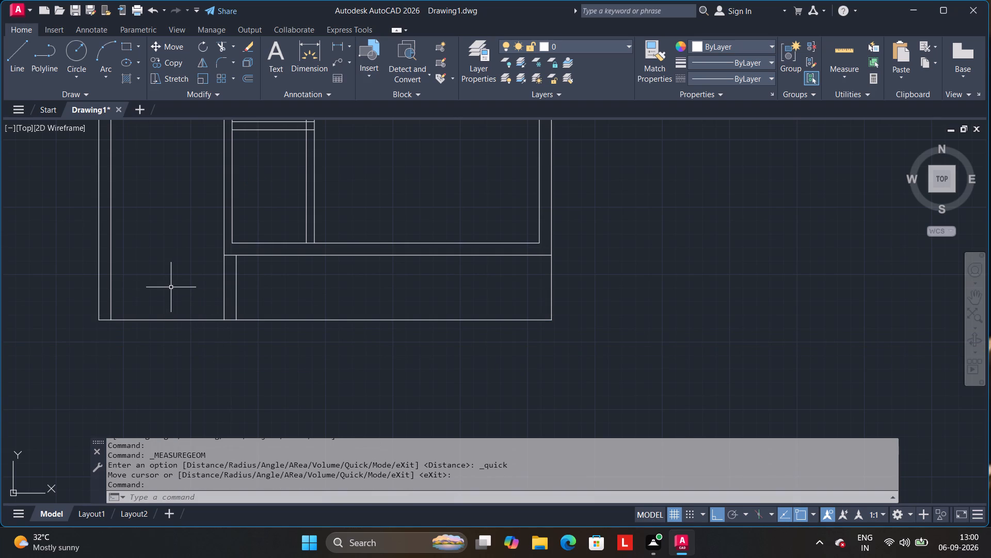
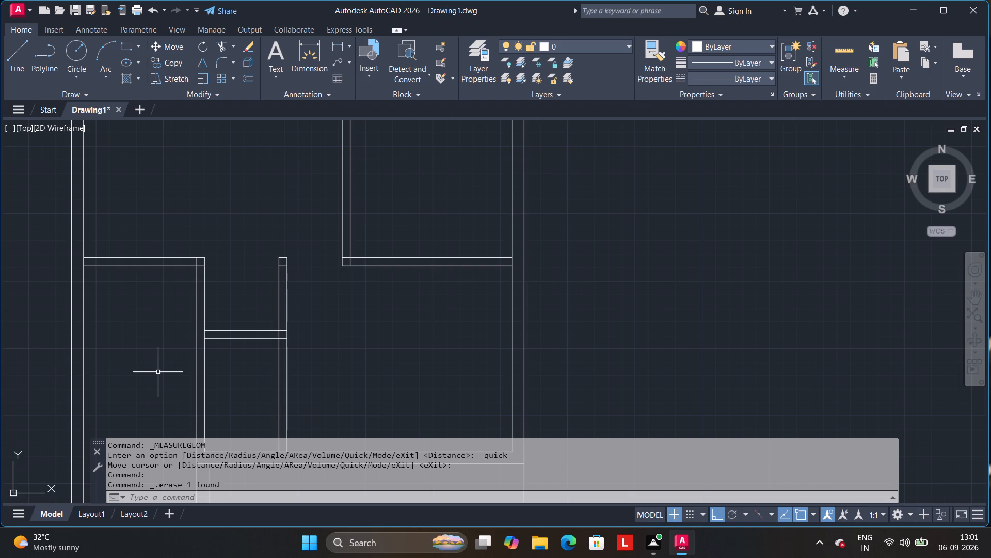
Offset the plan's bottom outer wall line 9" inward.
scroll(332, 389, "down", 1)
middle_click_drag(330, 388, 327, 296)
scroll(328, 292, "up", 1)
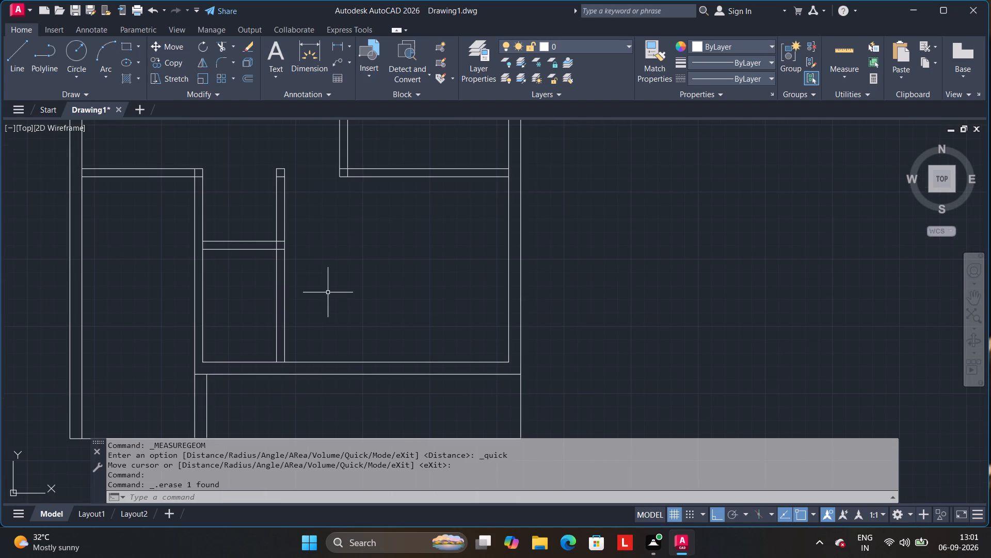
scroll(177, 241, "down", 1)
middle_click_drag(173, 253, 186, 183)
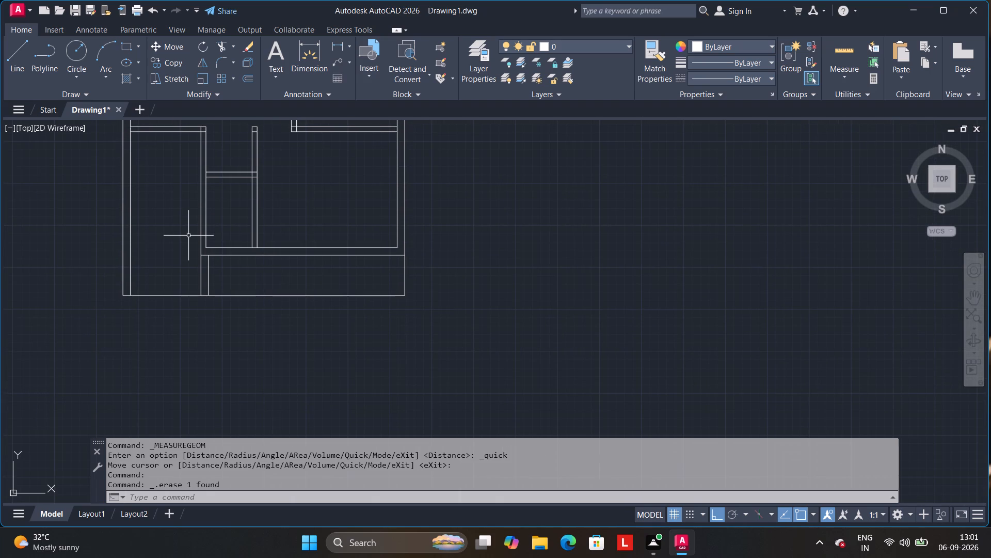
left_click(252, 84)
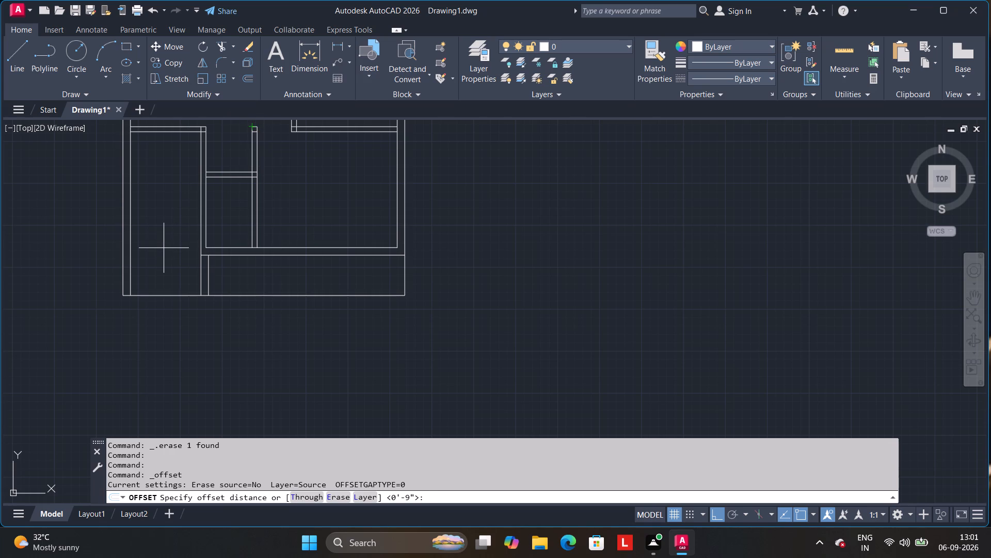
key("Return")
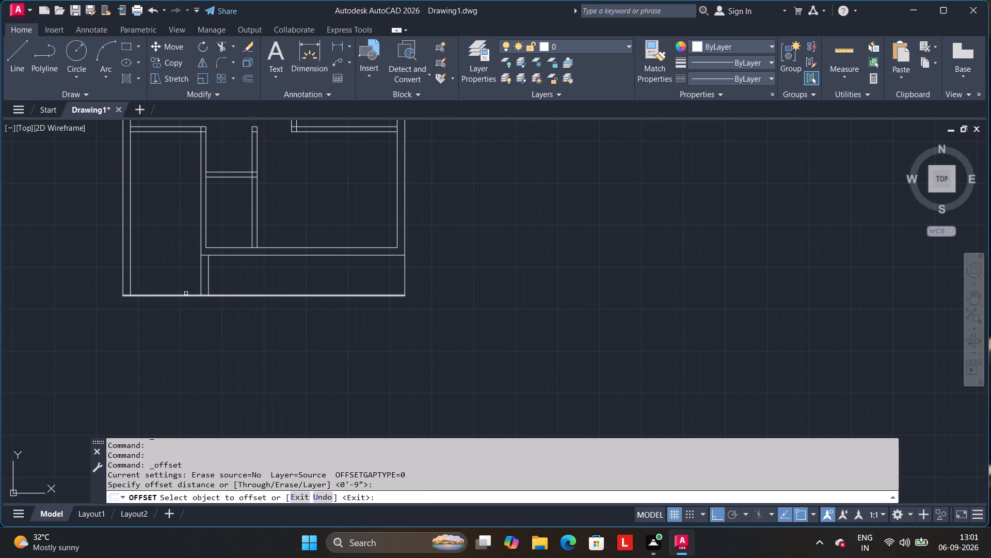
left_click(186, 293)
left_click(183, 296)
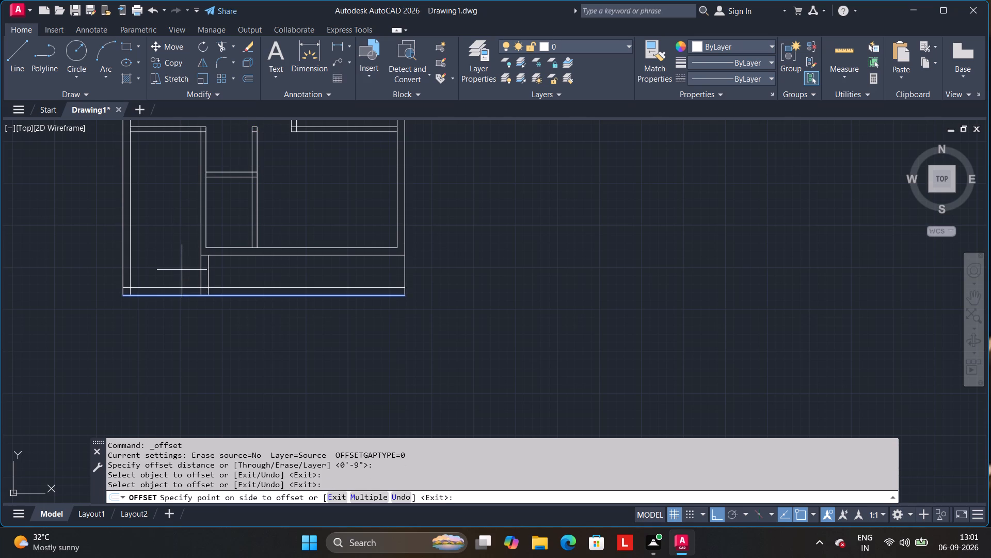
left_click(183, 267)
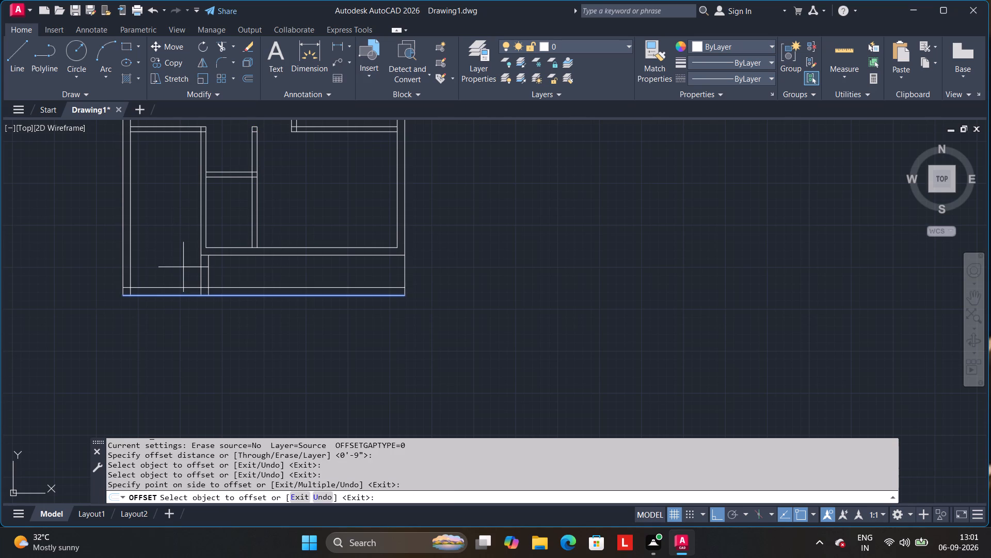
Trim the new inner bottom line along the strip east of the lower-left room.
left_click(221, 48)
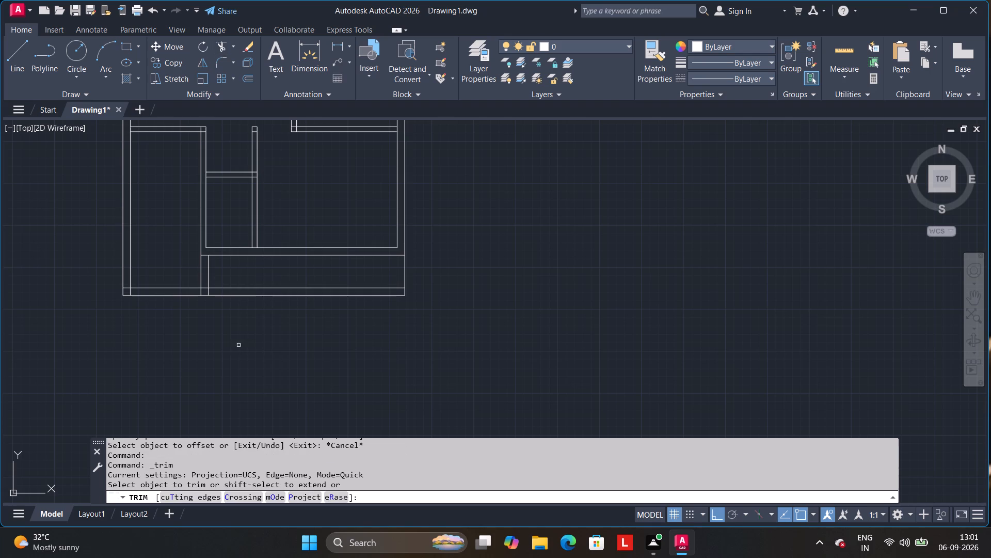
left_click(249, 289)
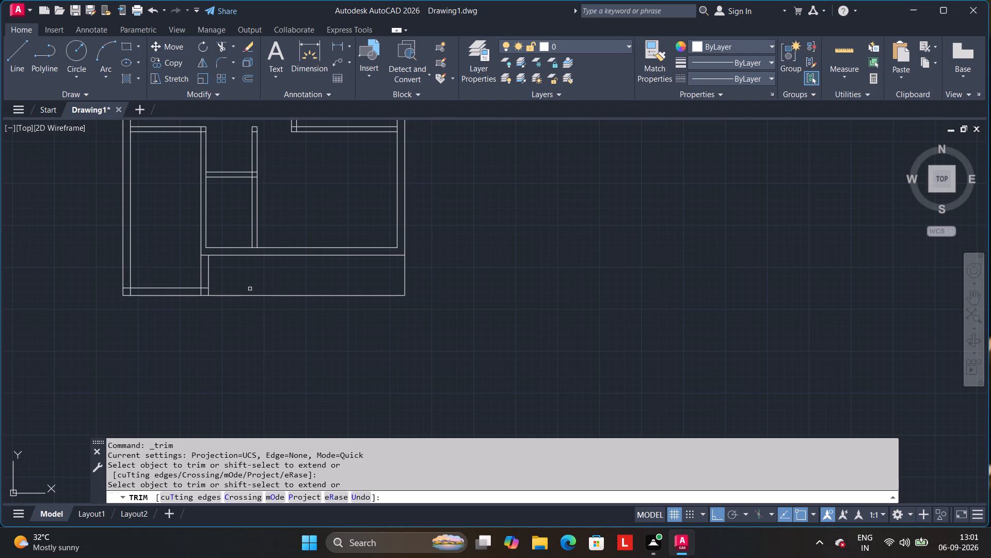
key("Return")
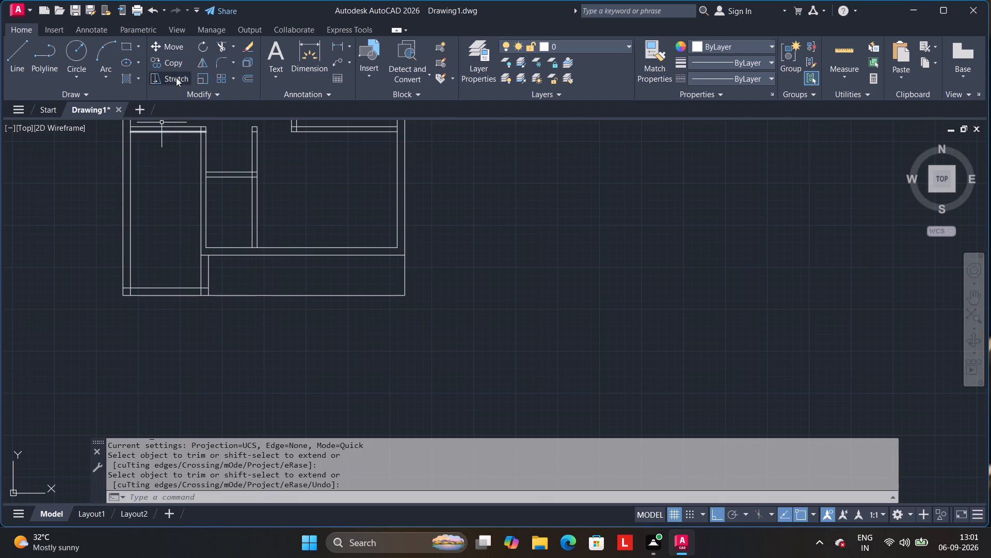
Offset the lower-left room's inner bottom wall line 14'2" upward.
left_click(243, 79)
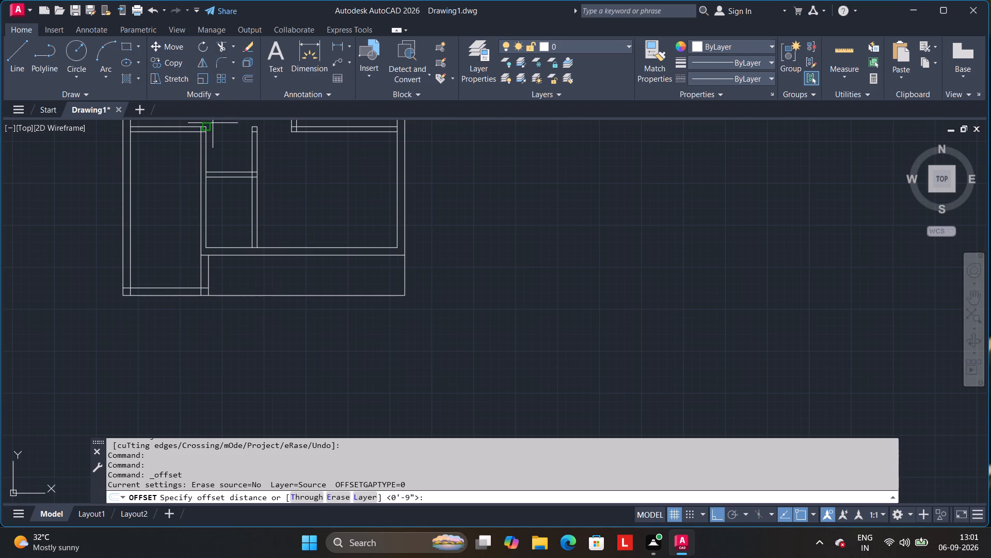
type("14")
key("apostrophe")
key("2")
key("Return")
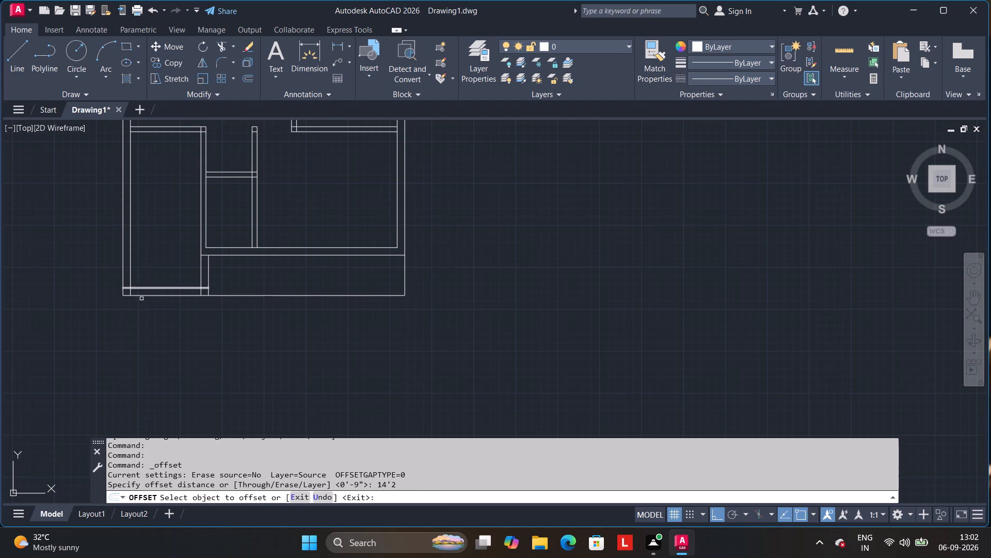
left_click(158, 286)
left_click(171, 228)
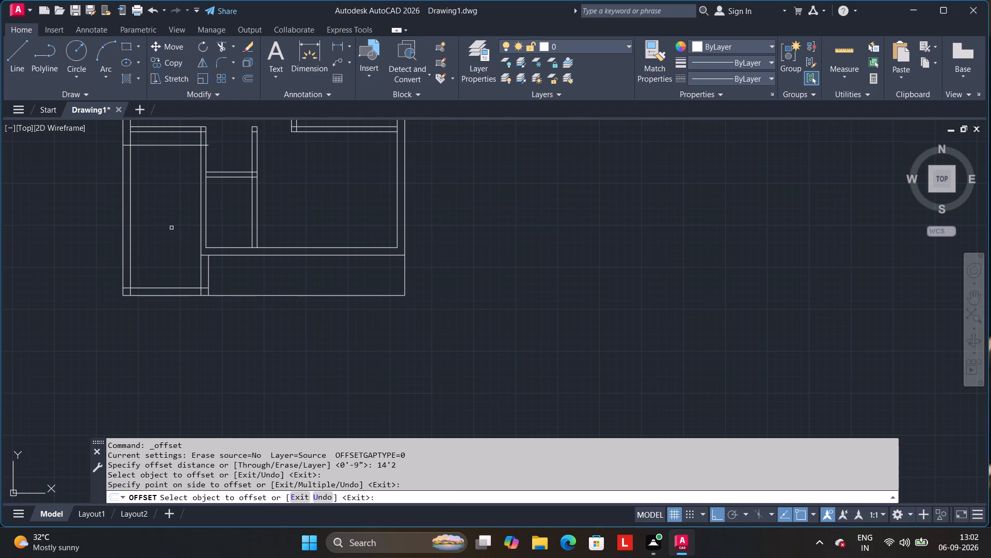
middle_click_drag(178, 124, 171, 171)
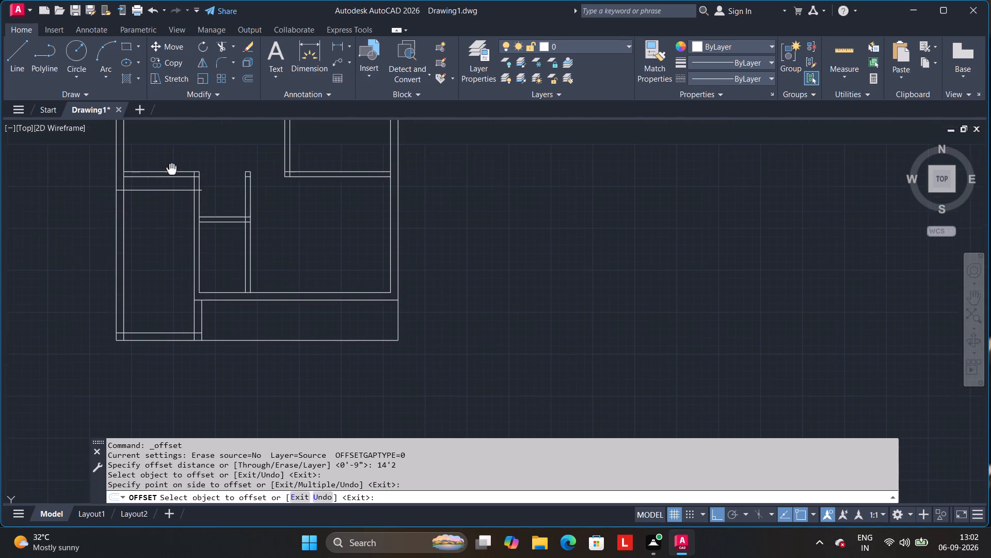
middle_click_drag(171, 171, 171, 172)
left_click(171, 170)
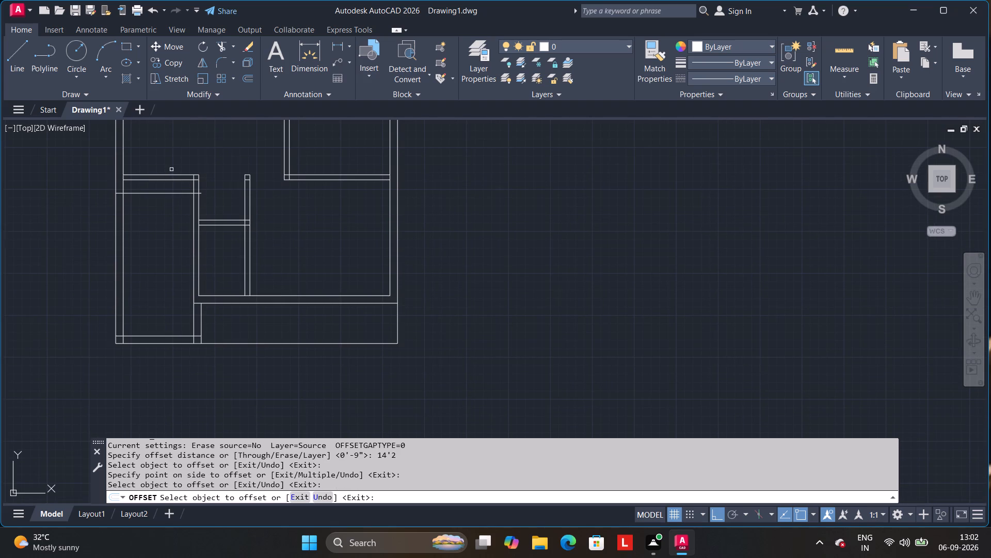
key("Escape")
Trim away both lines of the old horizontal partition above the new 14'2" offset line.
left_click(221, 49)
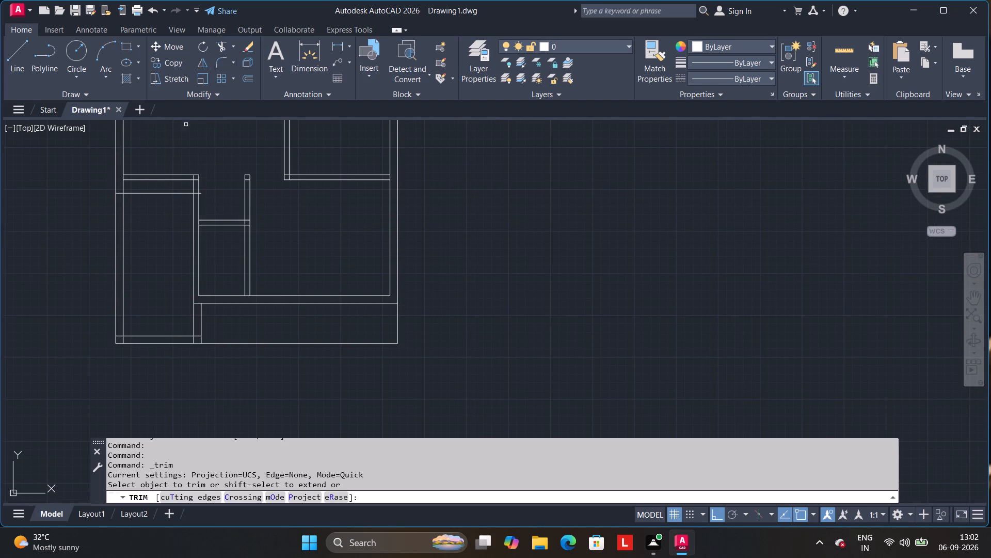
left_click_drag(167, 168, 168, 183)
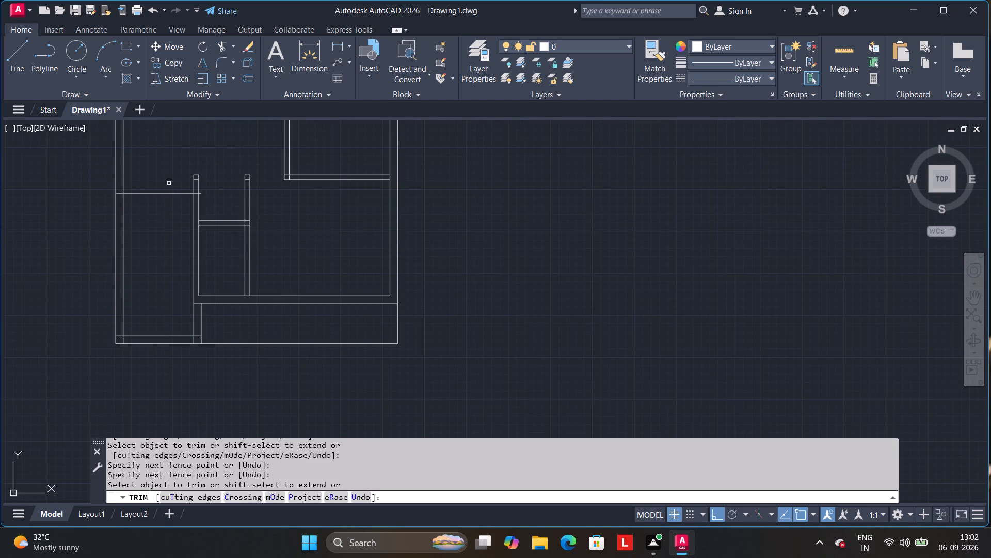
Offset the lower-left room's new top line 6" upward to form the partition thickness.
left_click(250, 83)
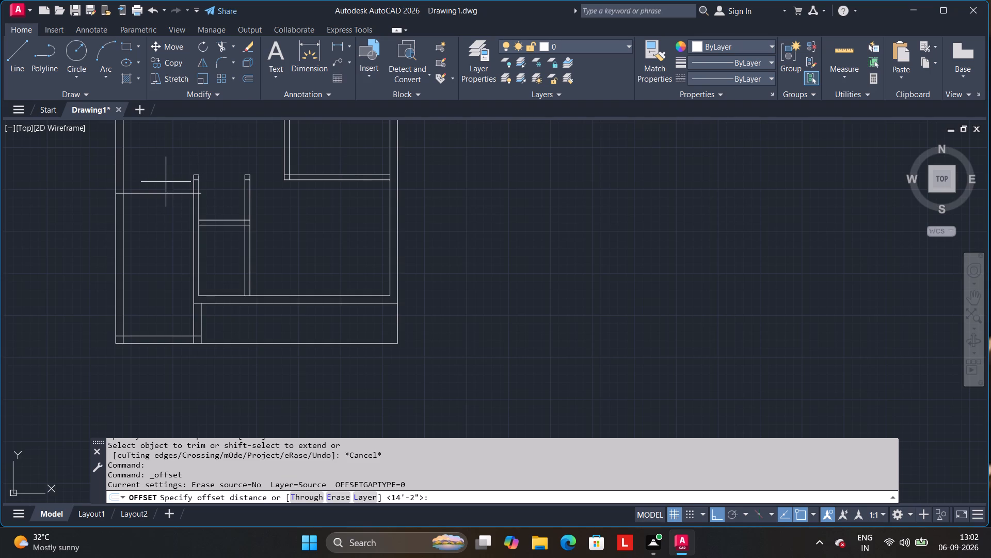
scroll(162, 184, "up", 1)
key("6")
key("Return")
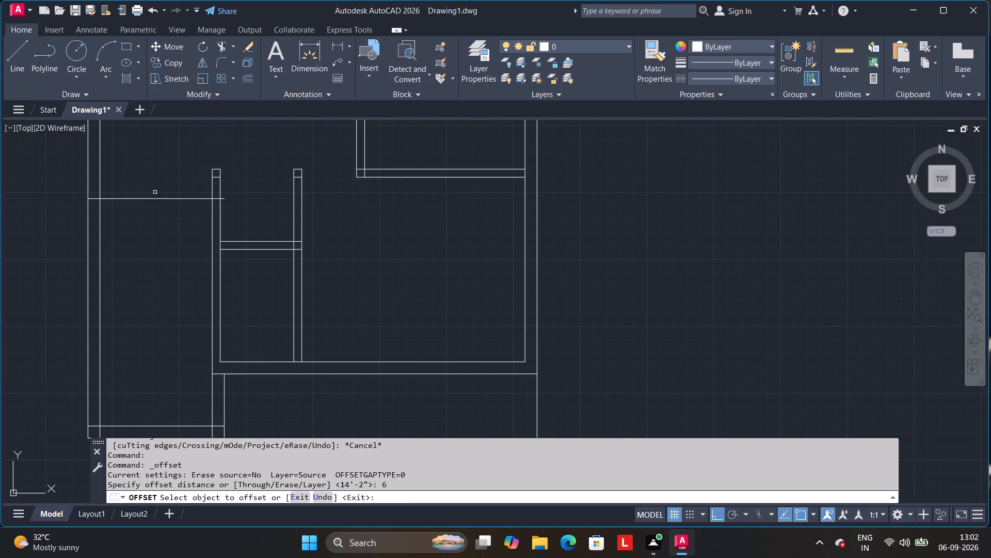
left_click(156, 199)
left_click(166, 167)
Trim the vertical partition's stub above the new horizontal partition and the partition lines' overhanging ends at that corner.
left_click(220, 47)
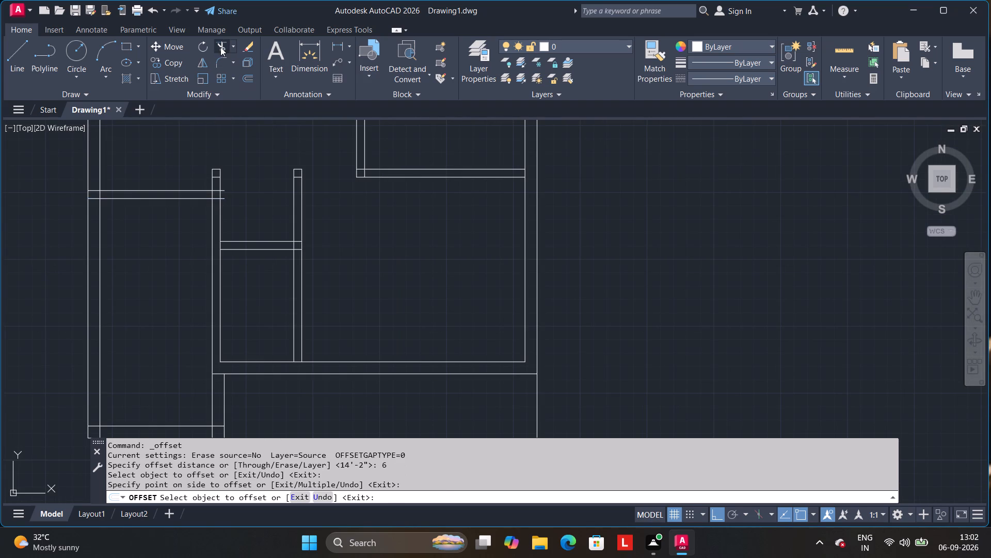
left_click_drag(196, 171, 222, 181)
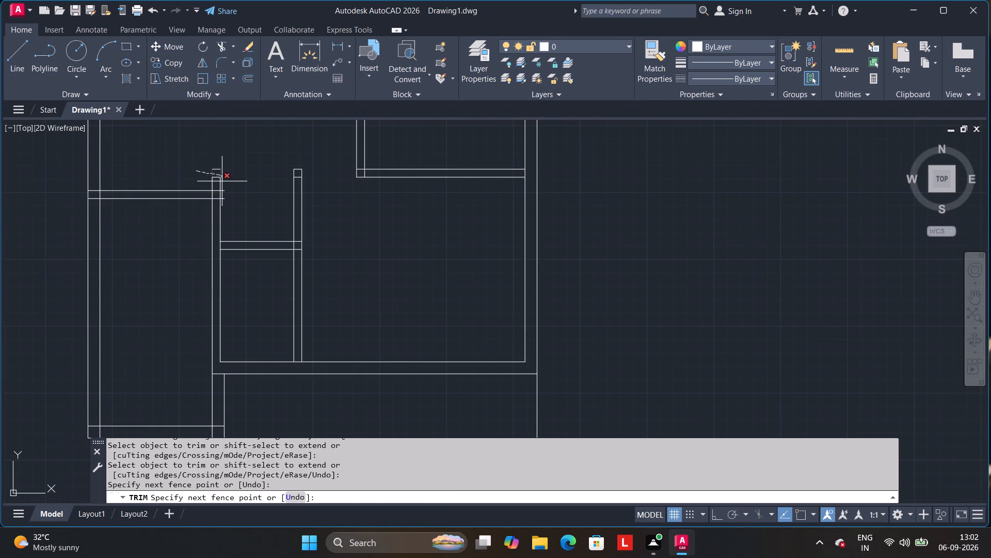
left_click_drag(222, 181, 216, 181)
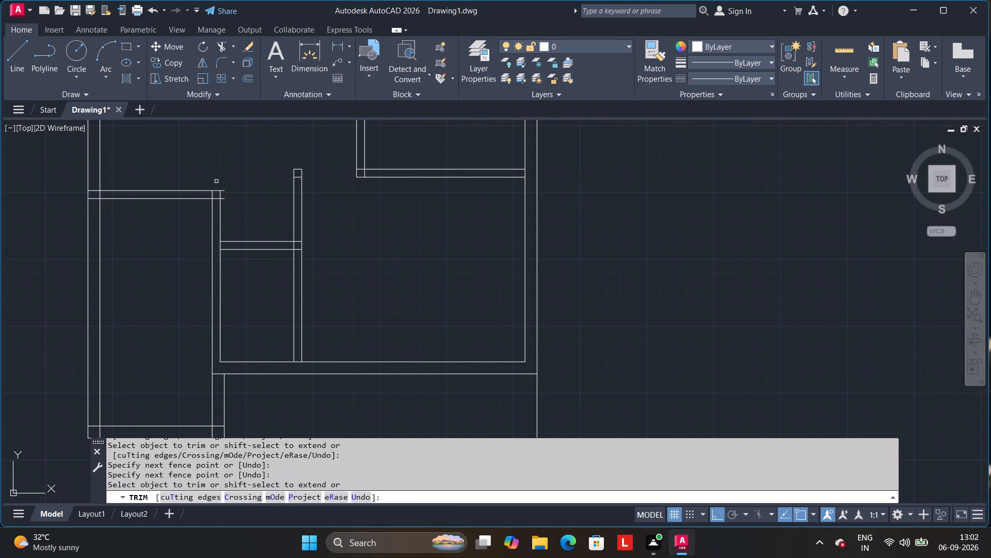
scroll(233, 205, "up", 1)
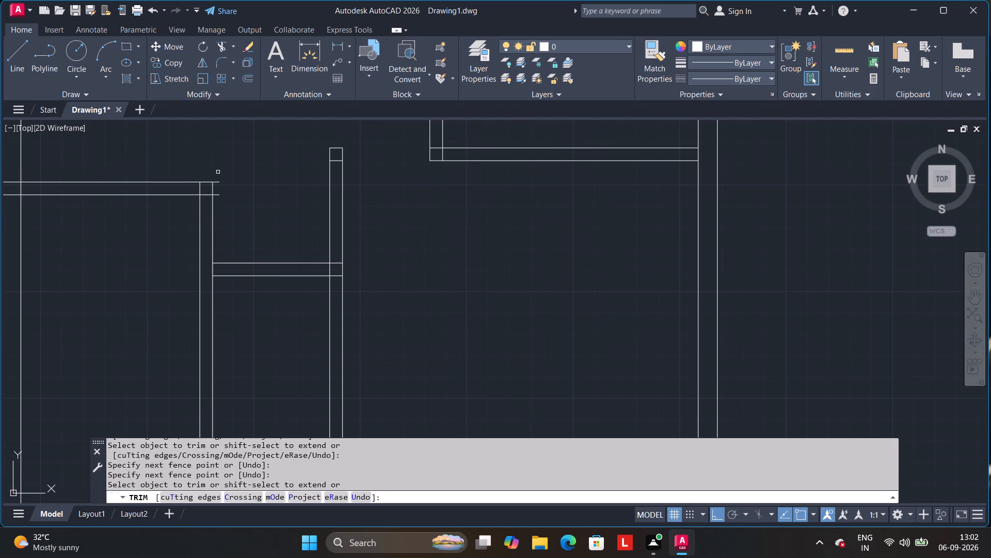
left_click_drag(218, 183, 218, 196)
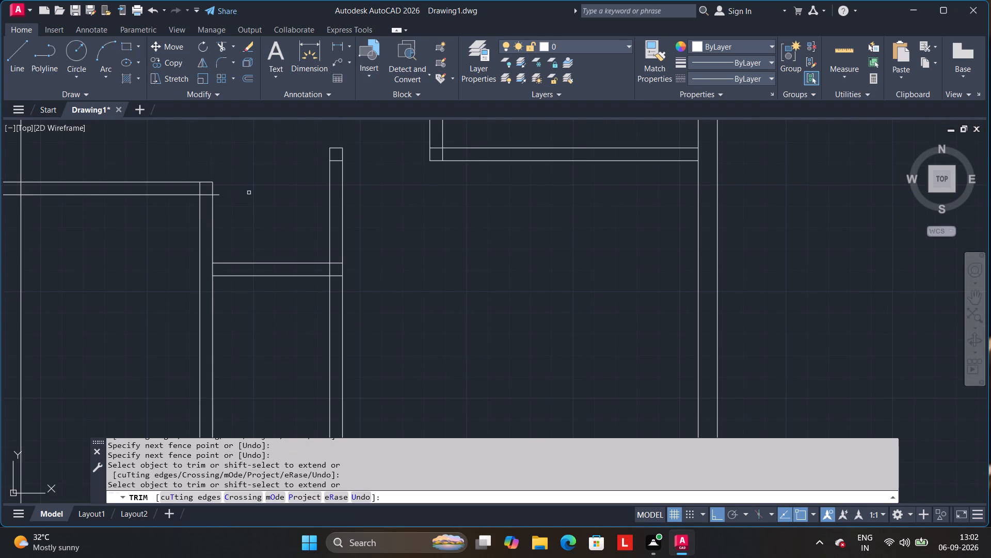
scroll(257, 205, "up", 2)
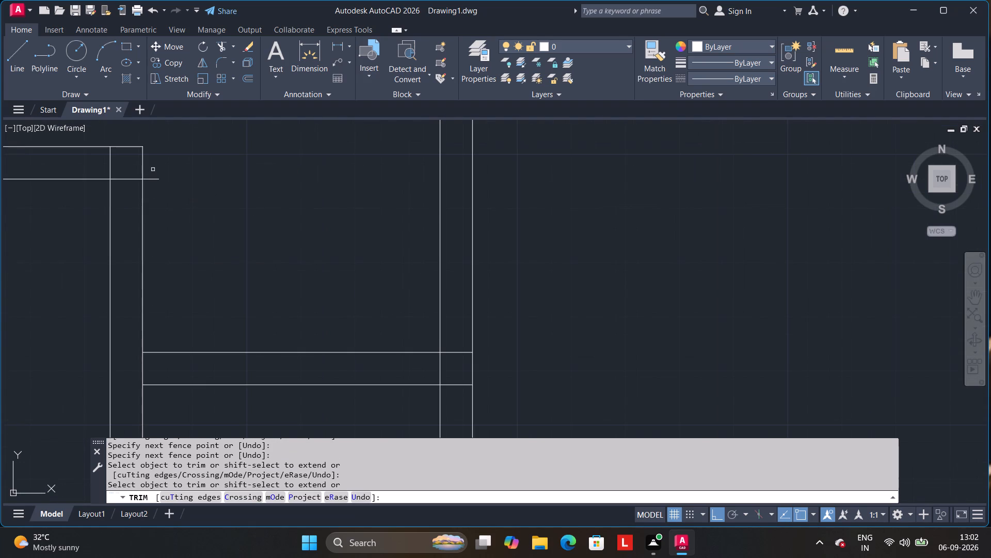
left_click_drag(153, 172, 150, 192)
key("Return")
Measure the hall space between the lower-left room's new top partition and the upper room's bottom partition.
scroll(212, 221, "down", 3)
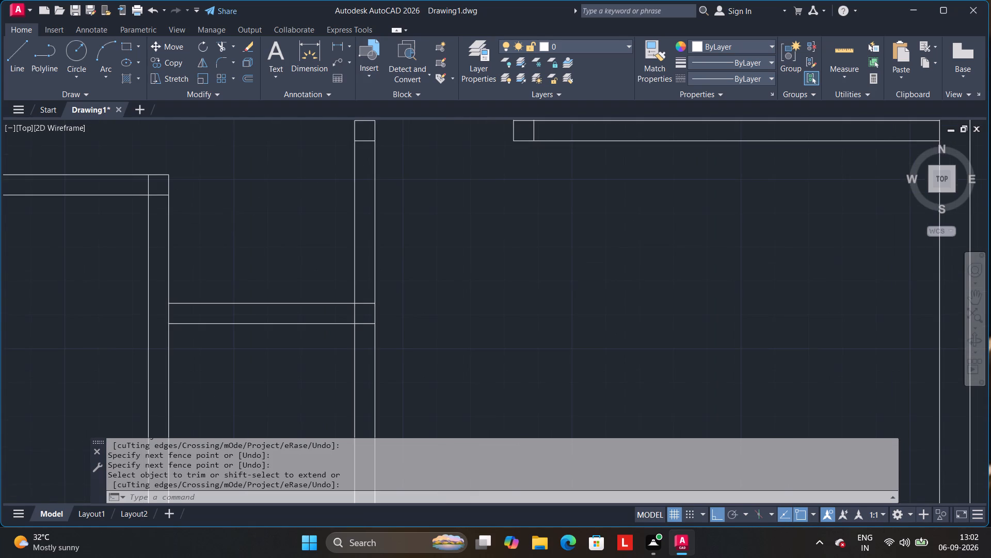
scroll(219, 227, "down", 1)
middle_click_drag(219, 227, 265, 213)
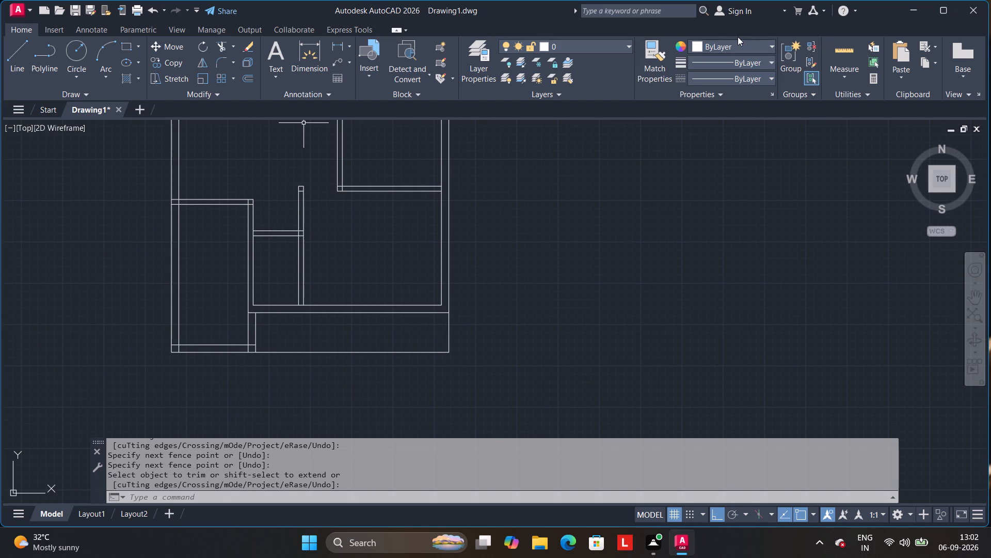
left_click(840, 42)
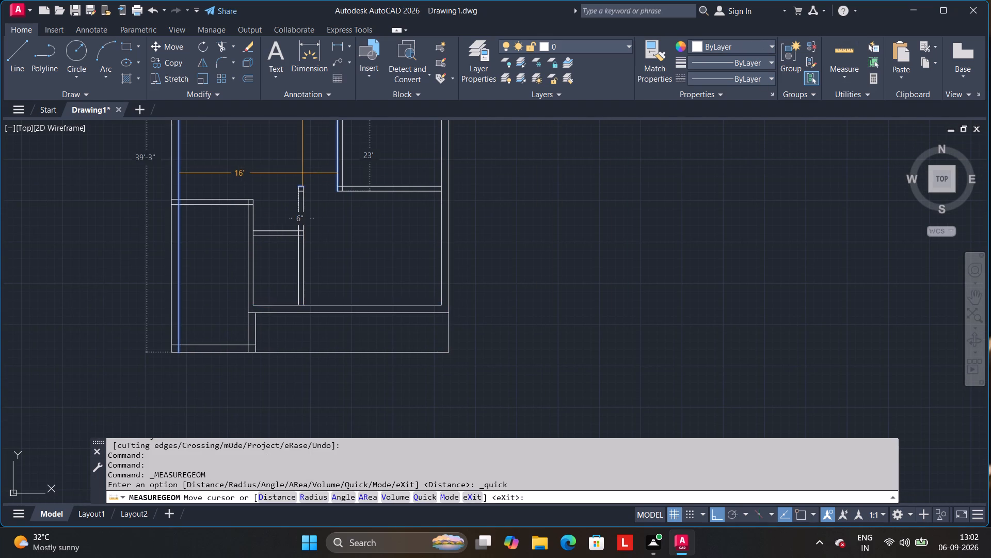
middle_click_drag(299, 173, 325, 234)
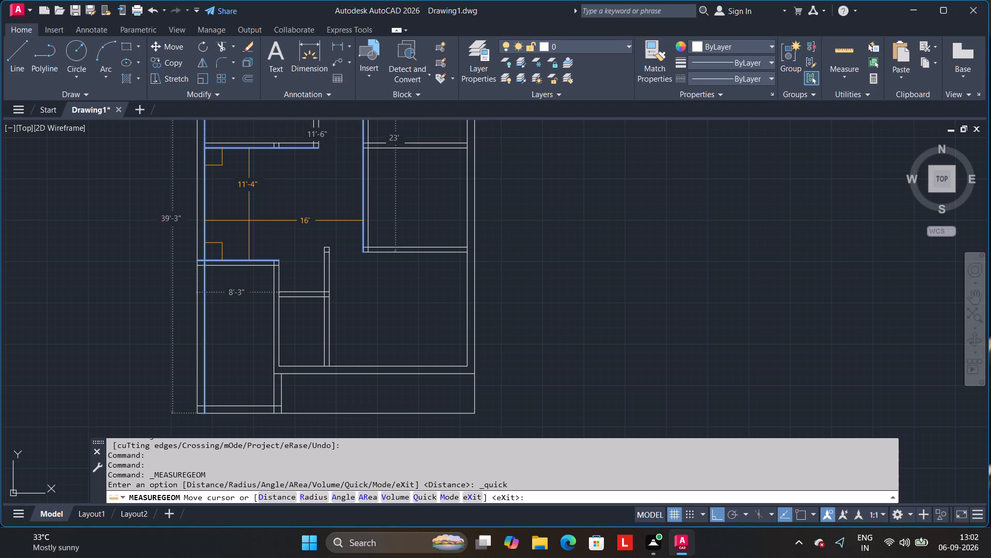
key("Escape")
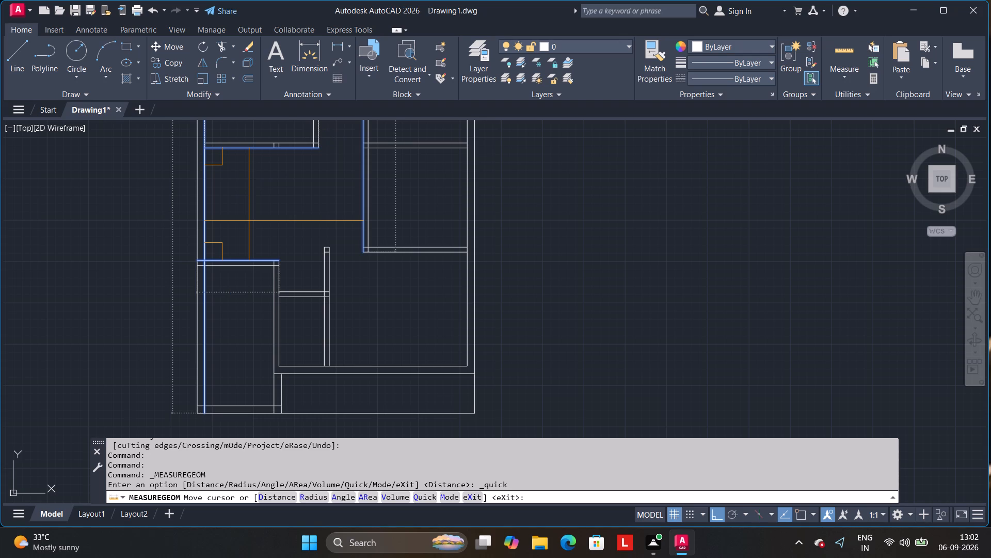
Start another Offset around the lower-left room's top partition.
middle_click_drag(265, 198, 312, 148)
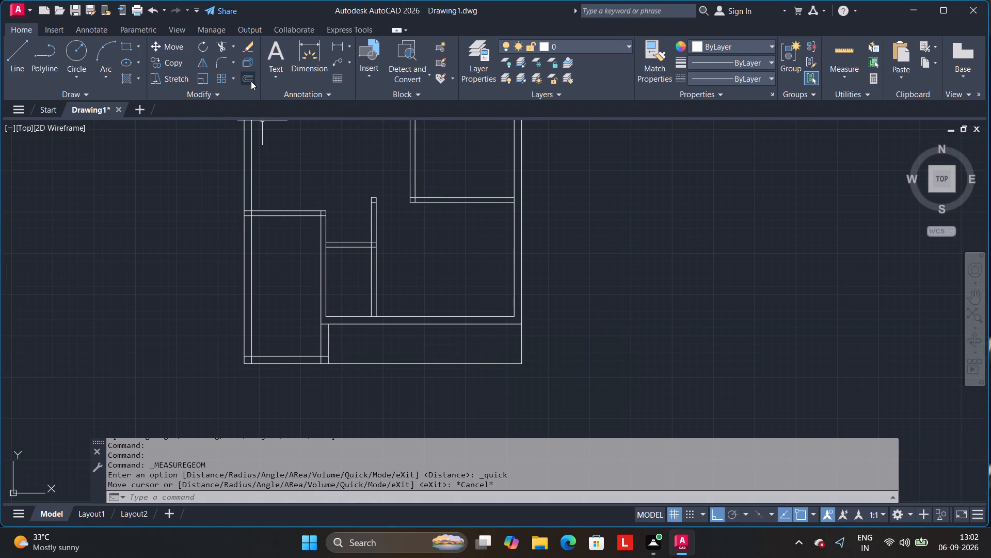
left_click(251, 81)
scroll(316, 249, "up", 2)
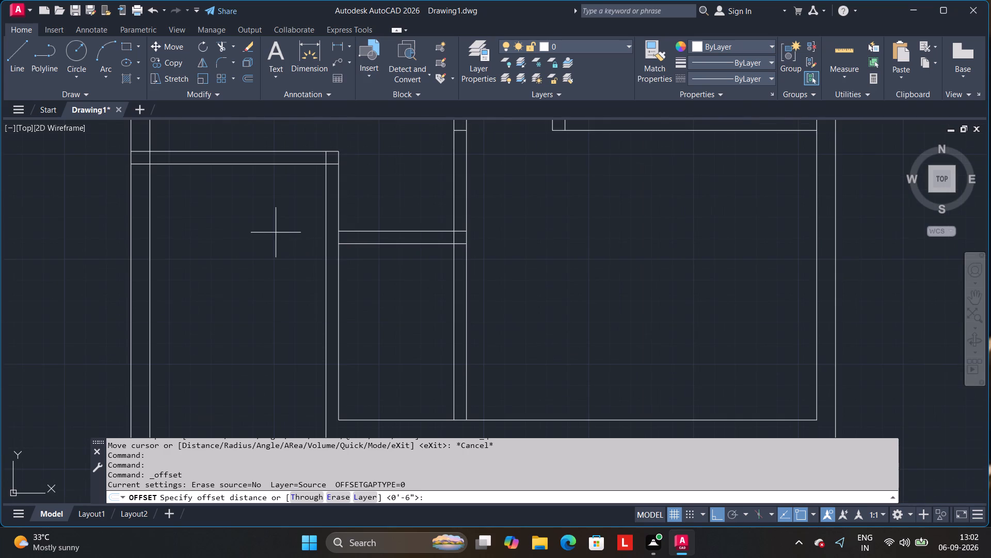
middle_click_drag(277, 232, 246, 309)
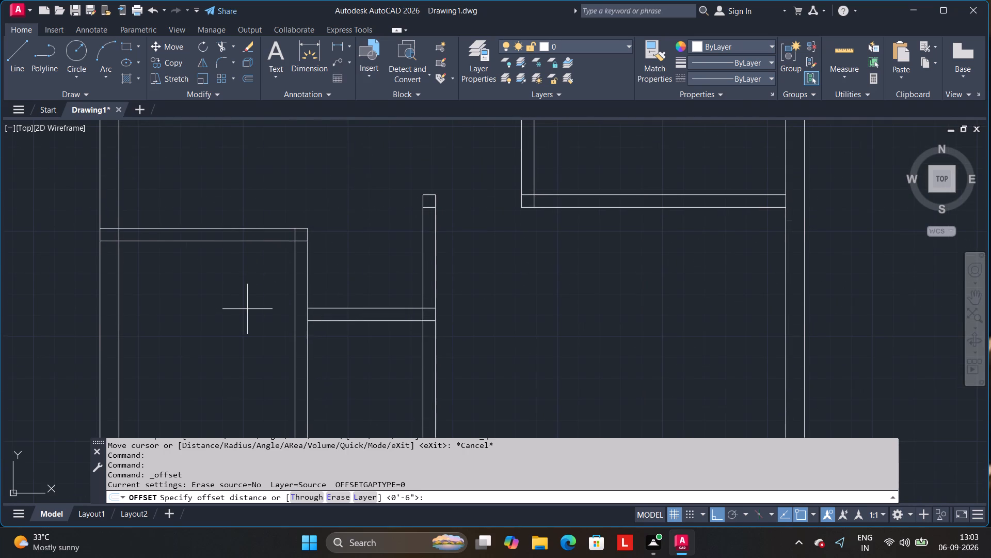
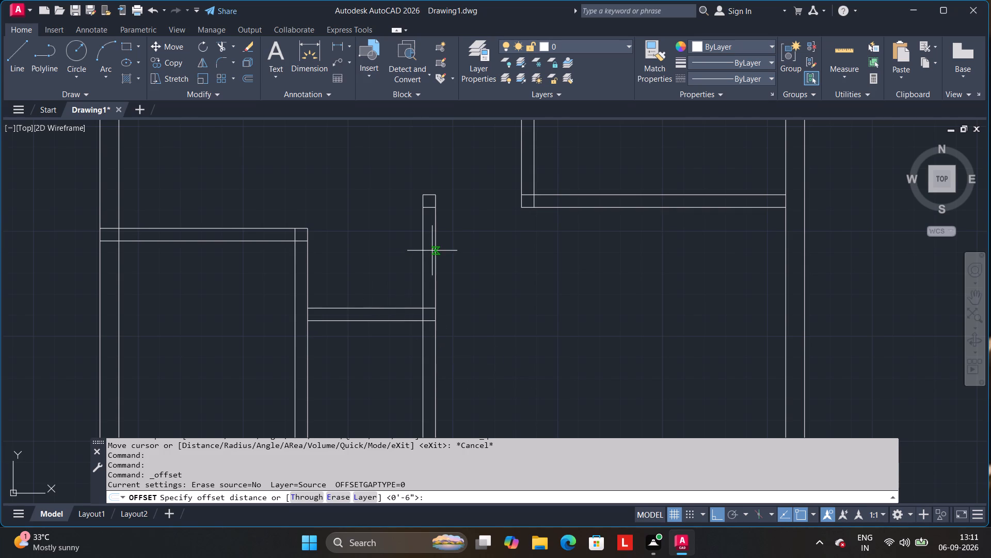
Offset the free-standing vertical partition's right line 6" to the right to mark the near door jamb.
scroll(432, 251, "up", 1)
middle_click_drag(478, 230, 479, 259)
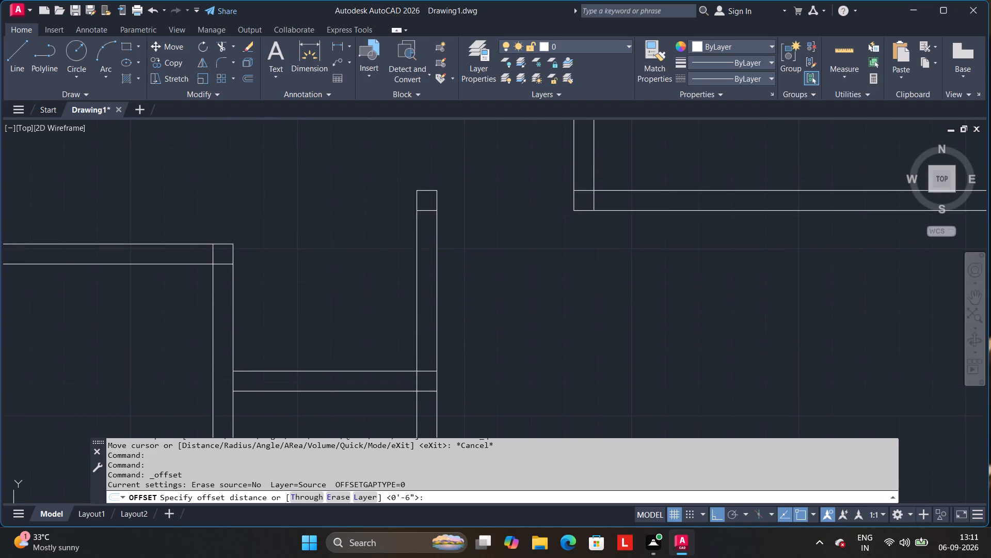
scroll(479, 253, "up", 1)
middle_click_drag(479, 253, 469, 298)
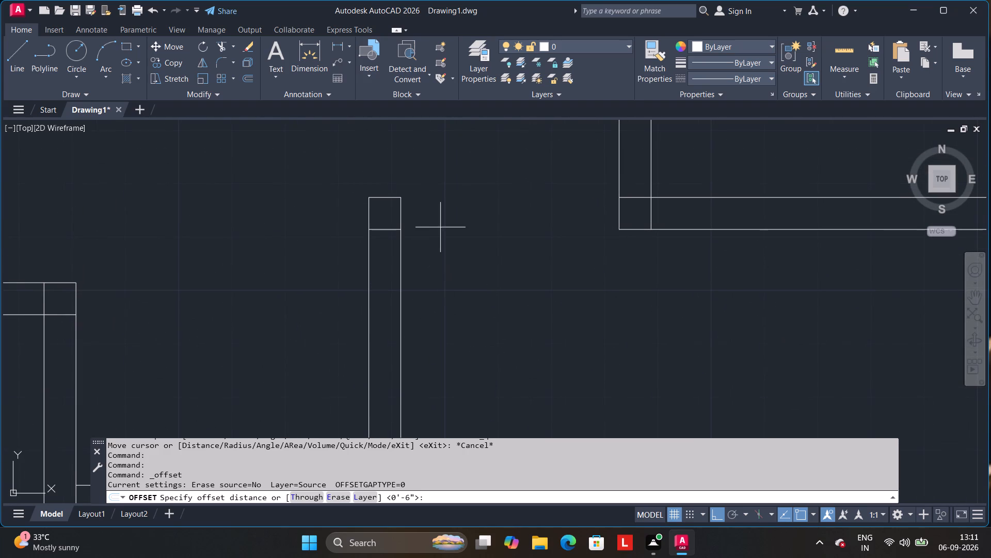
left_click(249, 82)
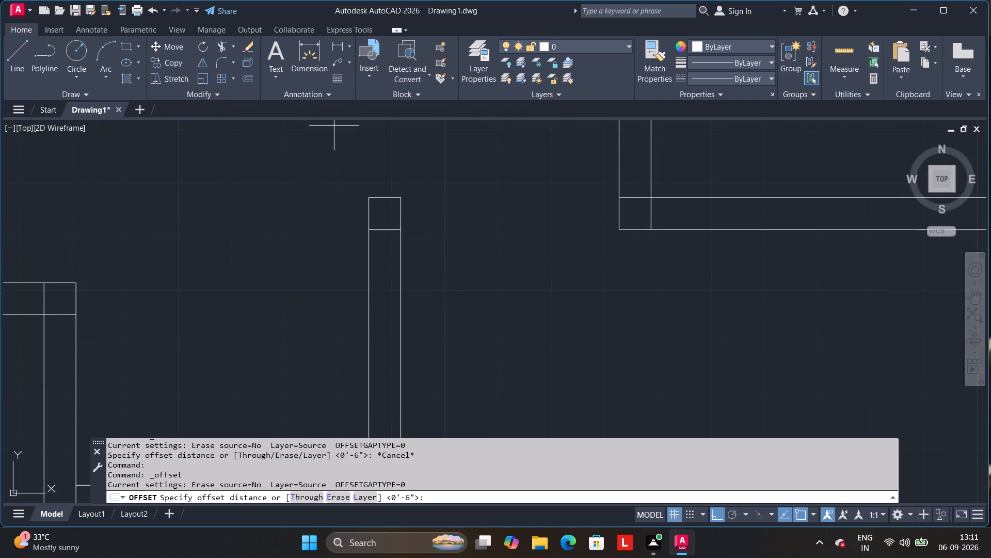
key("6")
key("Return")
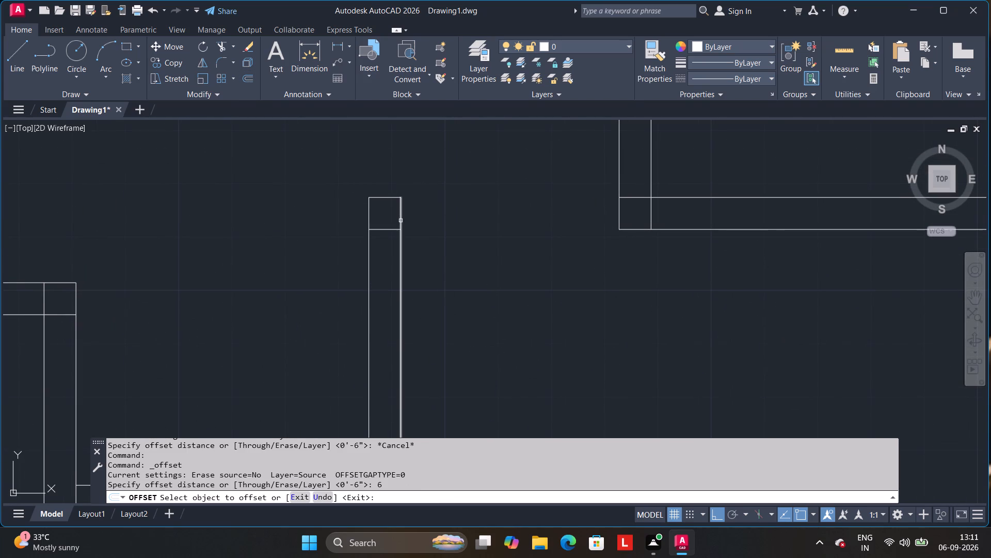
left_click(400, 214)
left_click(431, 211)
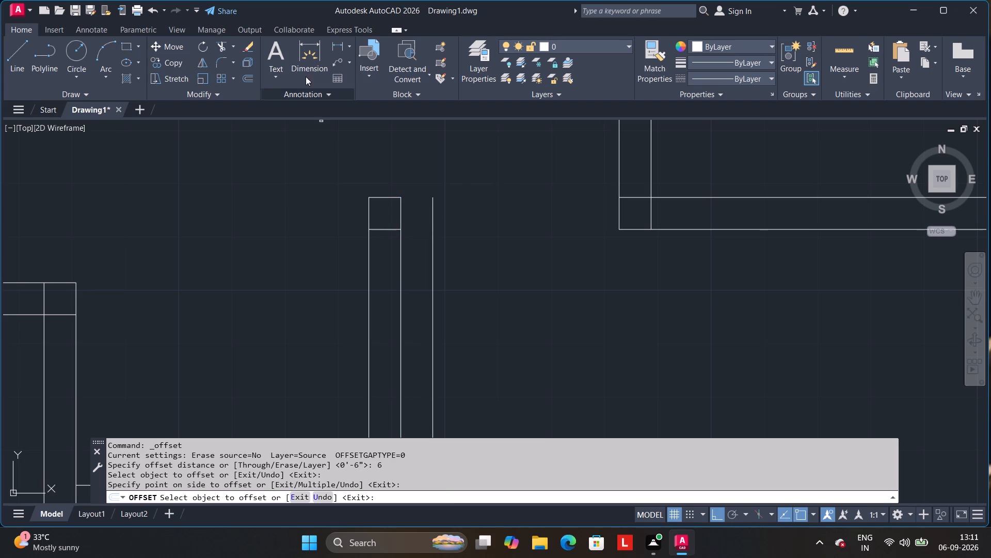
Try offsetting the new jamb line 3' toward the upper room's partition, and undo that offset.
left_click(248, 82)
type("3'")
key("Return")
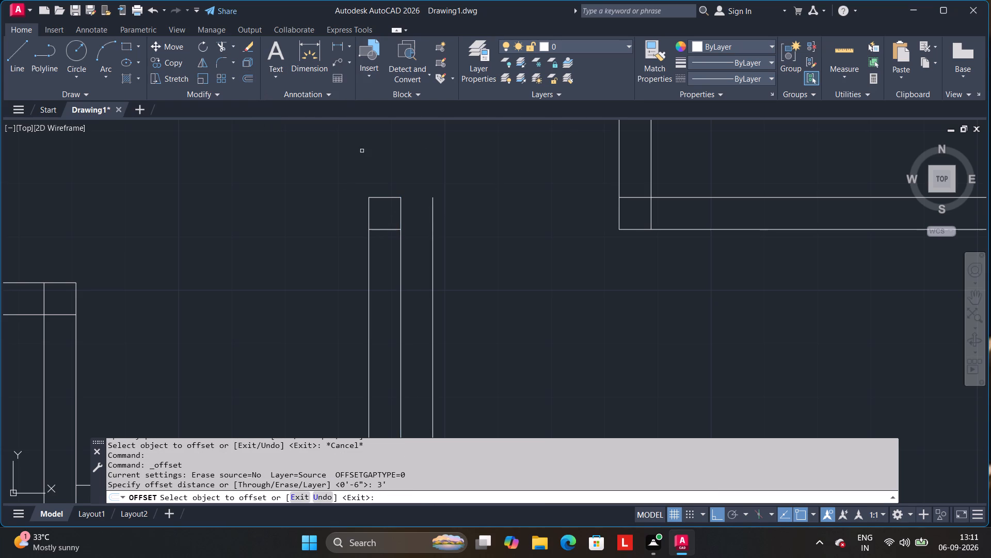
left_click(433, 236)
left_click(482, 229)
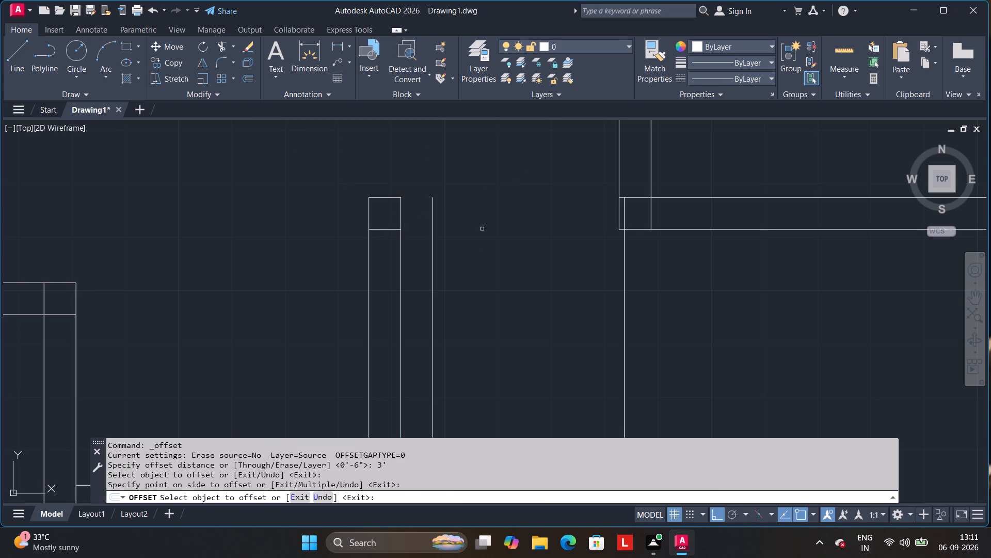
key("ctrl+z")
Offset the near jamb line 2.5' to the right to mark the door opening's far jamb.
left_click(254, 81)
type("2.5'")
key("Return")
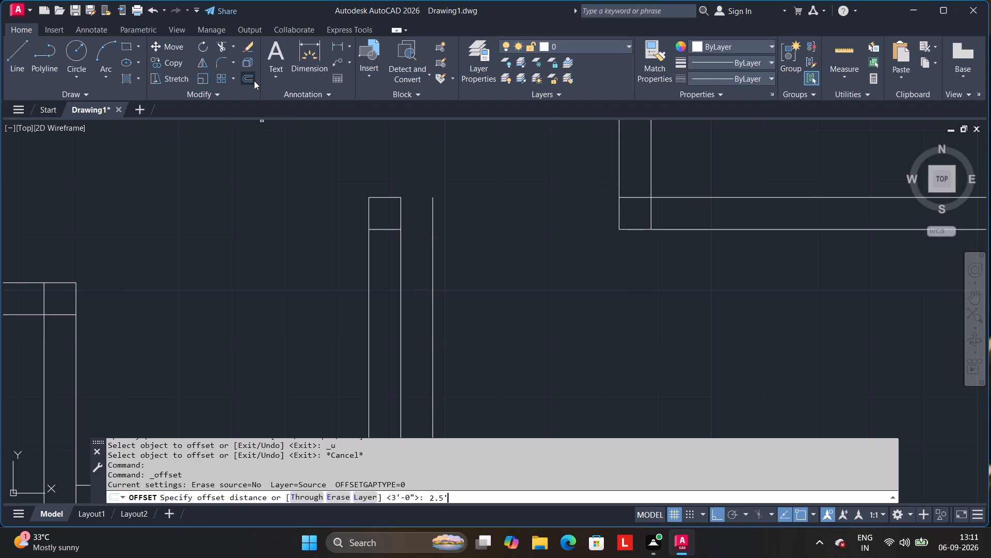
left_click(433, 291)
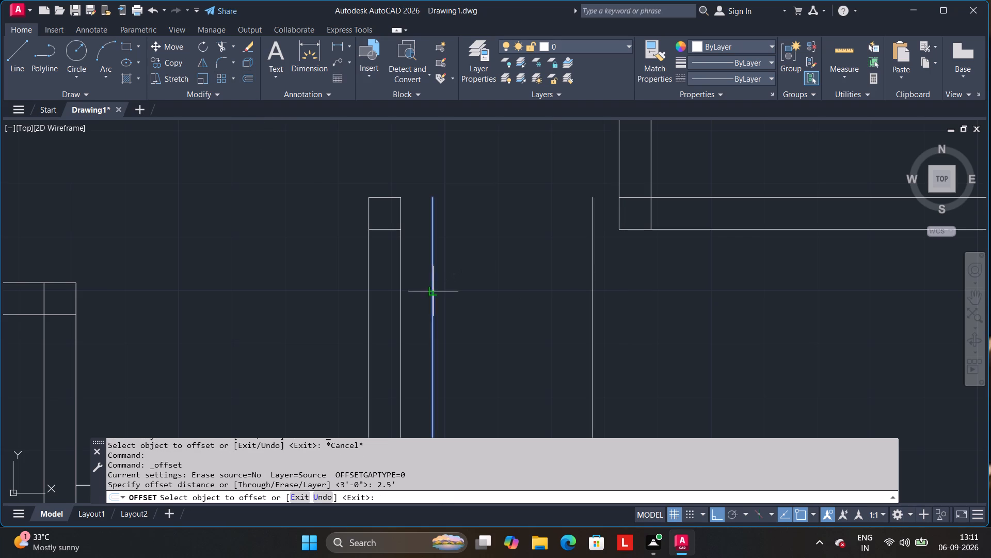
left_click(456, 285)
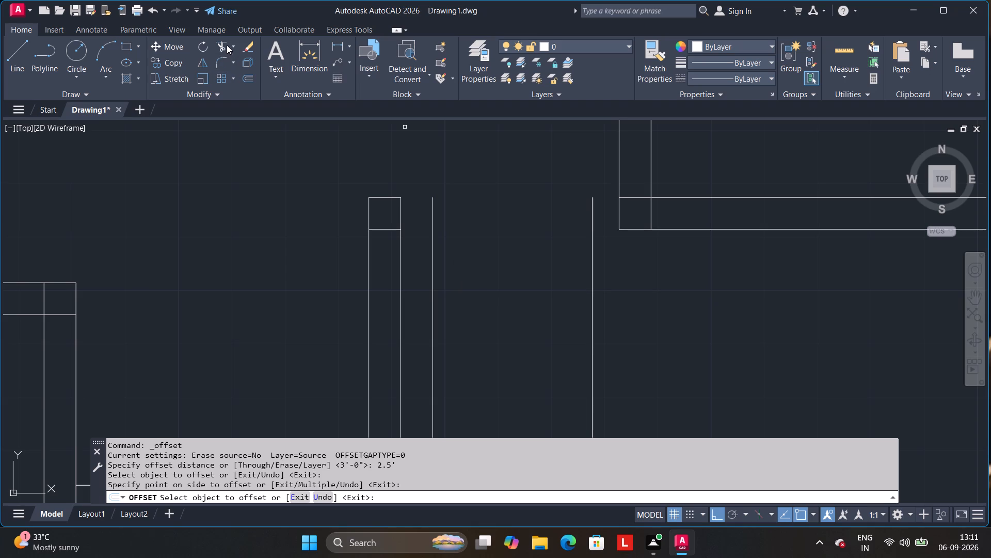
Extend the two short horizontal lines at the vertical partition's top across the jamb lines to meet the upper room's bottom partition.
left_click(229, 44)
left_click(233, 44)
left_click(242, 96)
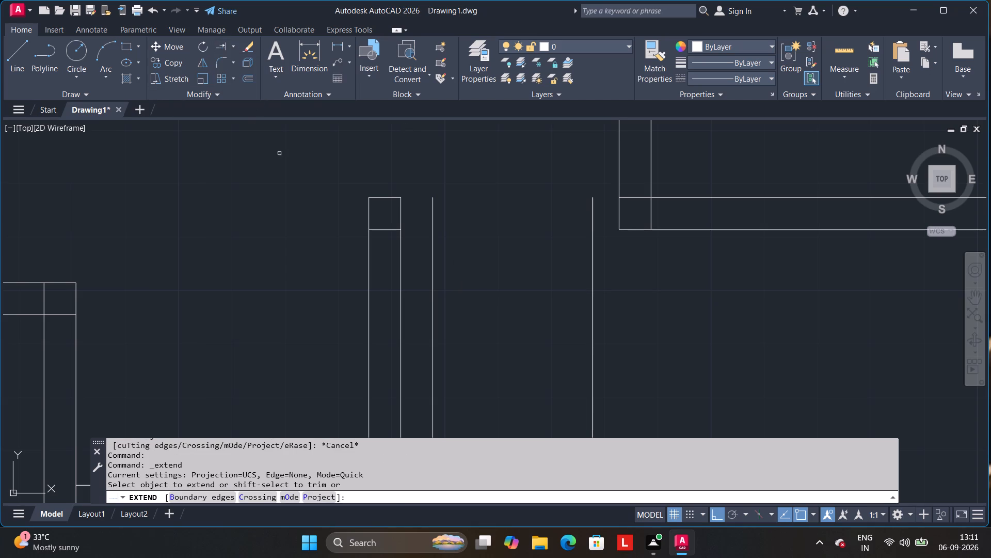
left_click(388, 230)
left_click(414, 230)
left_click(391, 197)
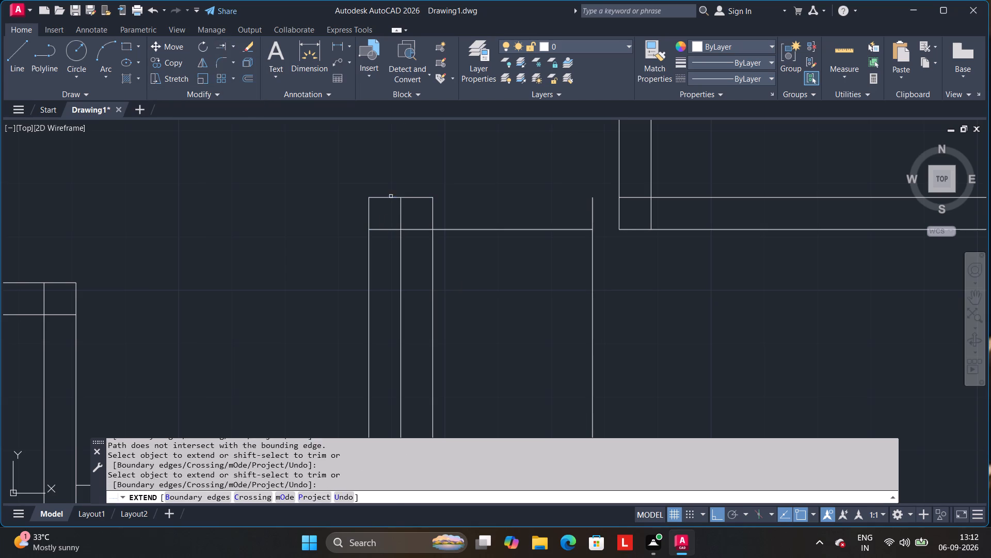
left_click(414, 199)
left_click(412, 198)
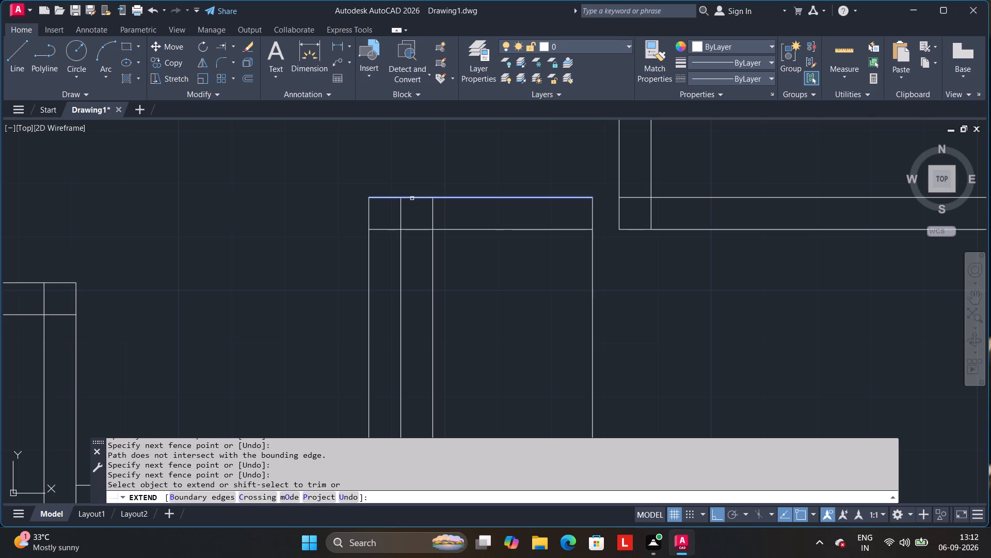
left_click(413, 197)
left_click(529, 198)
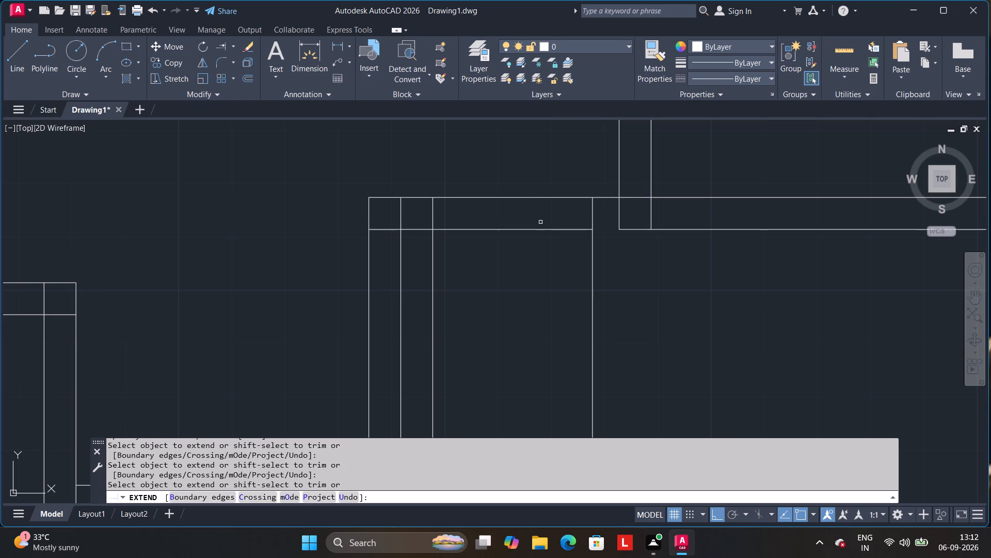
left_click(540, 230)
Trim both horizontal partition lines between the two jamb lines to open the doorway.
left_click(238, 48)
left_click(233, 48)
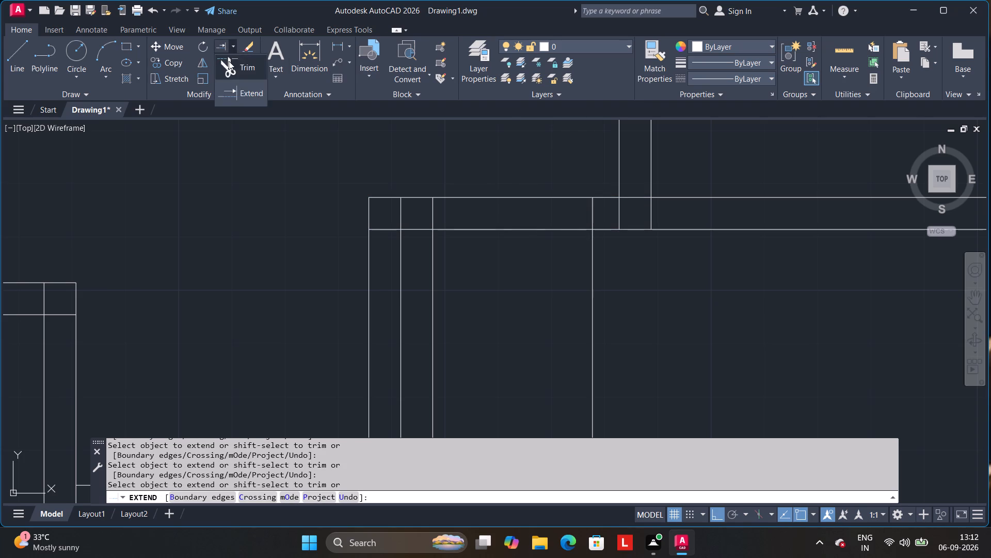
left_click(229, 61)
left_click_drag(504, 169, 515, 229)
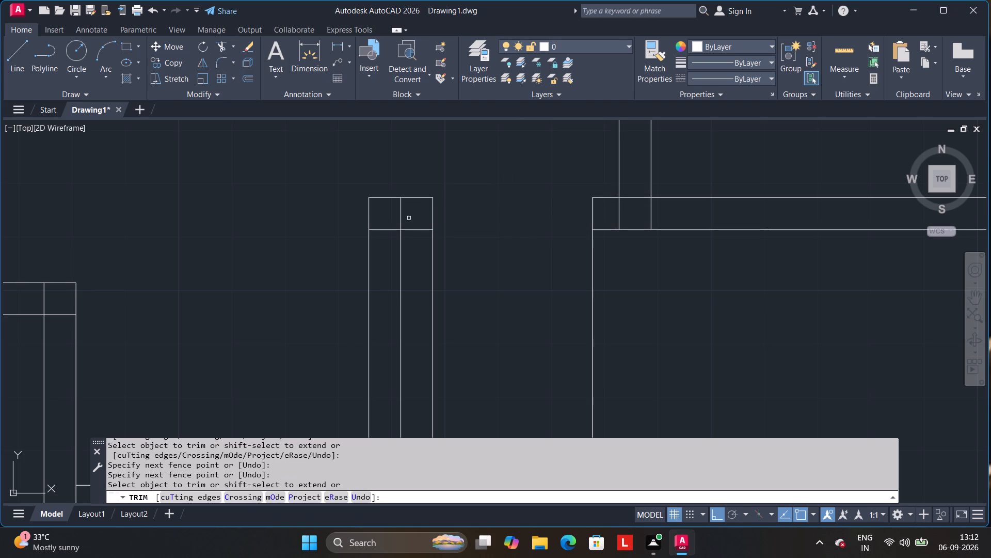
Trim the jamb lines below the wall and the leftover line segments inside the wall corners on both sides of the doorway.
scroll(461, 229, "down", 1)
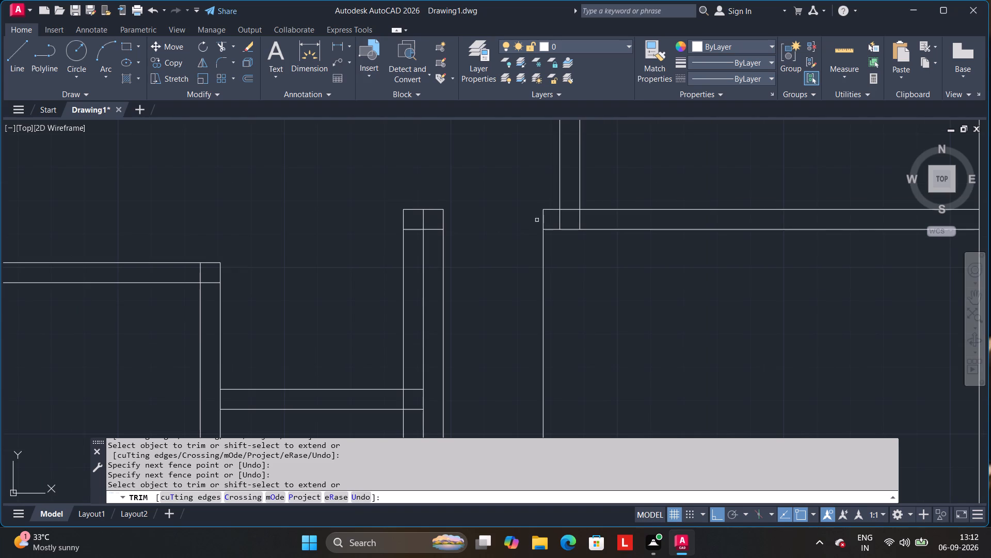
left_click(544, 274)
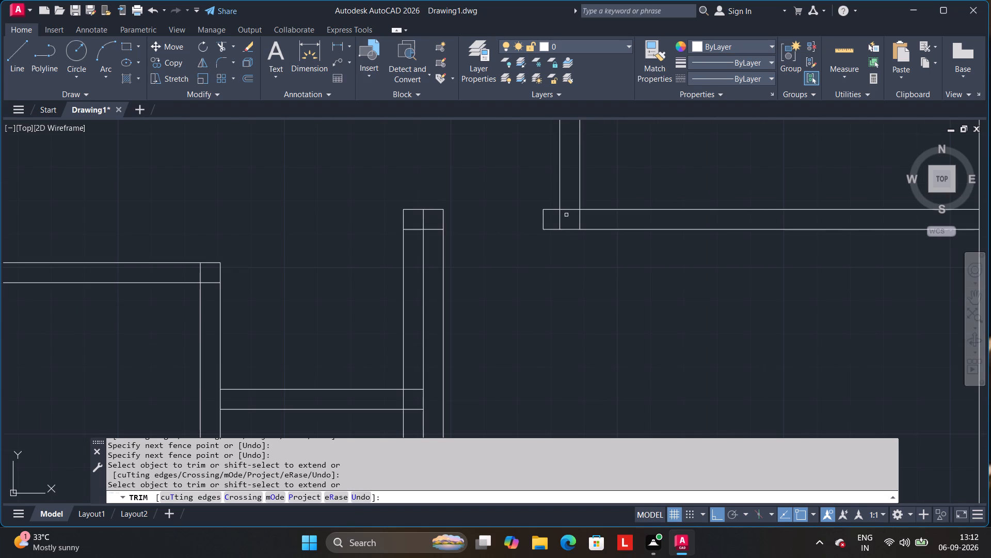
left_click(560, 219)
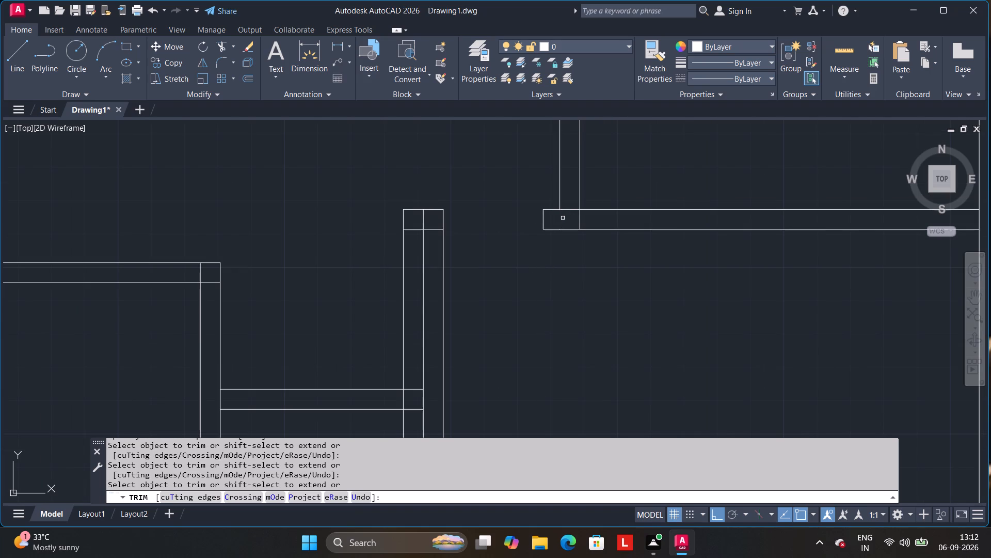
left_click(572, 210)
left_click(425, 222)
left_click(414, 230)
left_click(443, 272)
scroll(473, 259, "down", 1)
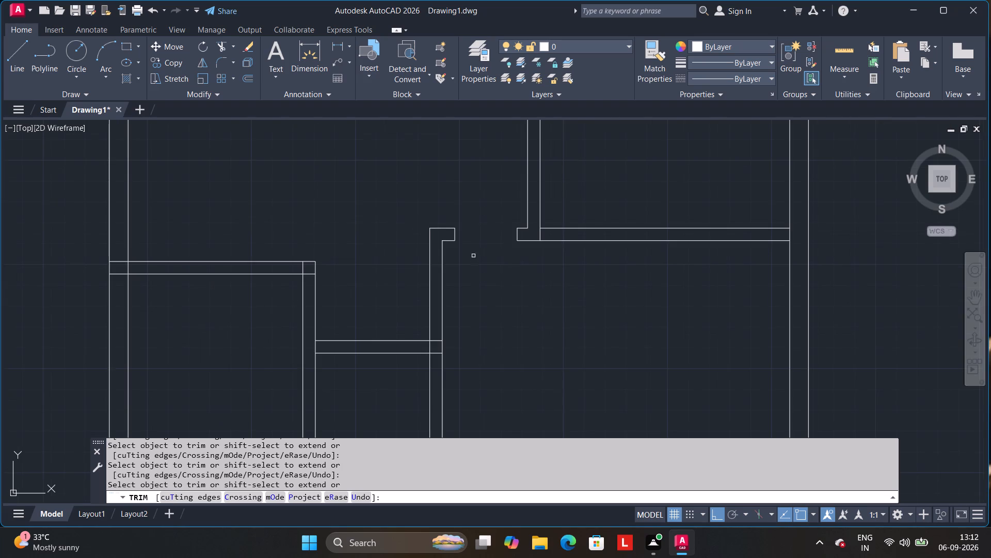
middle_click_drag(473, 256, 440, 200)
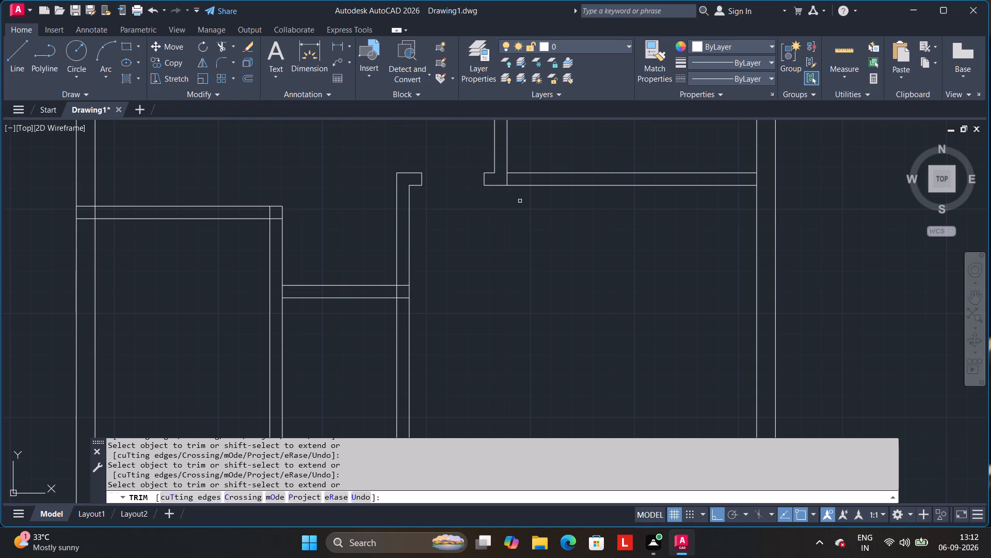
left_click(507, 181)
Extend the short top line of the doorway's right-hand wall stub across the upper room's vertical partition.
middle_click_drag(468, 242, 464, 259)
left_click(234, 47)
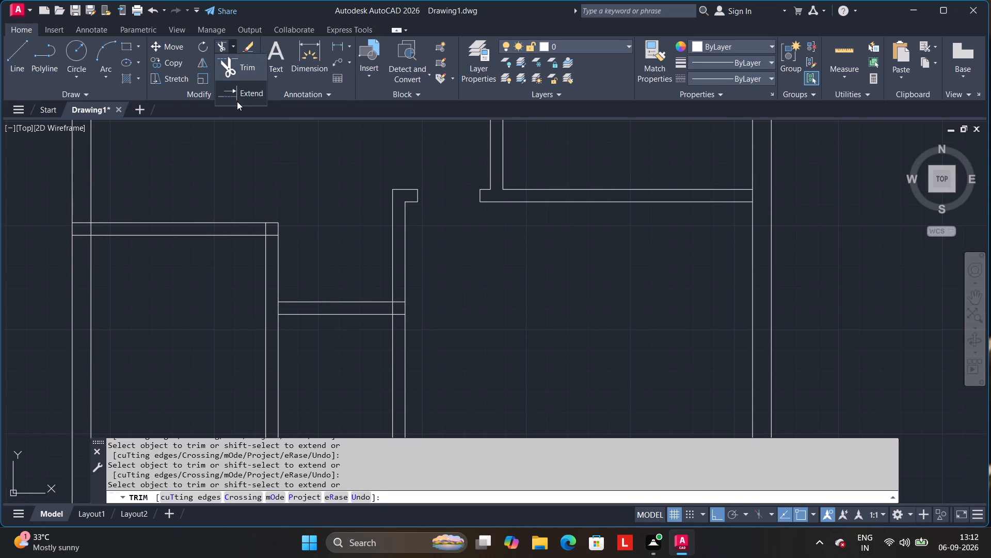
left_click(237, 101)
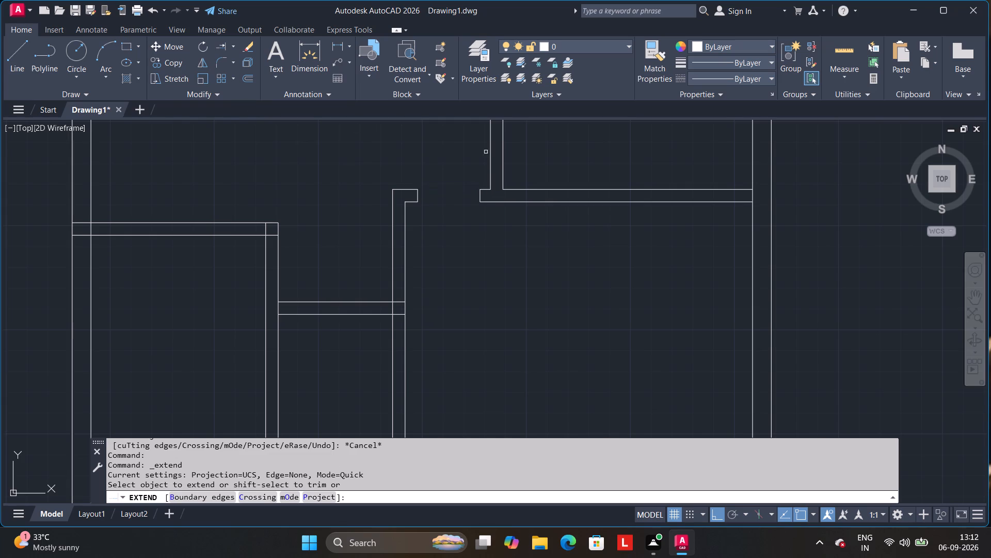
left_click(487, 190)
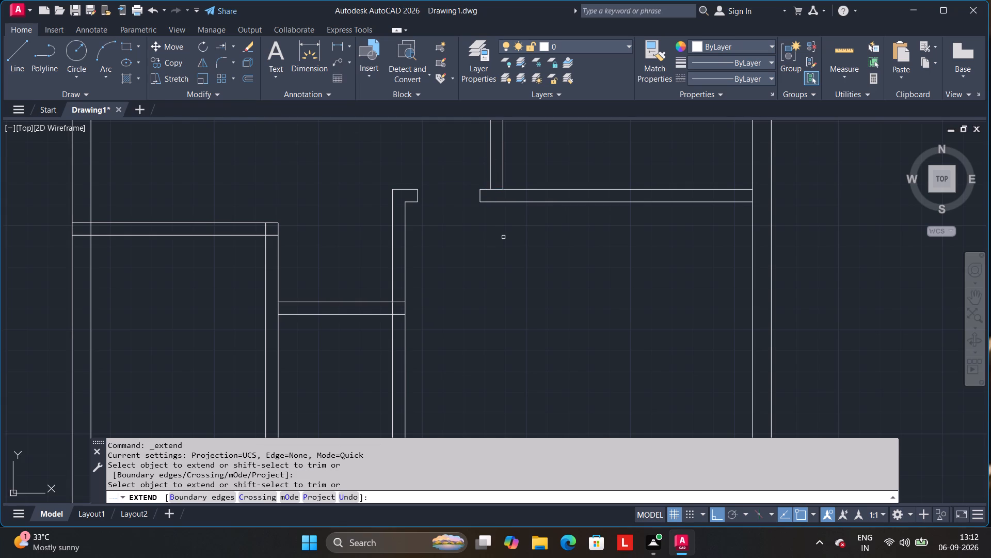
key("Return")
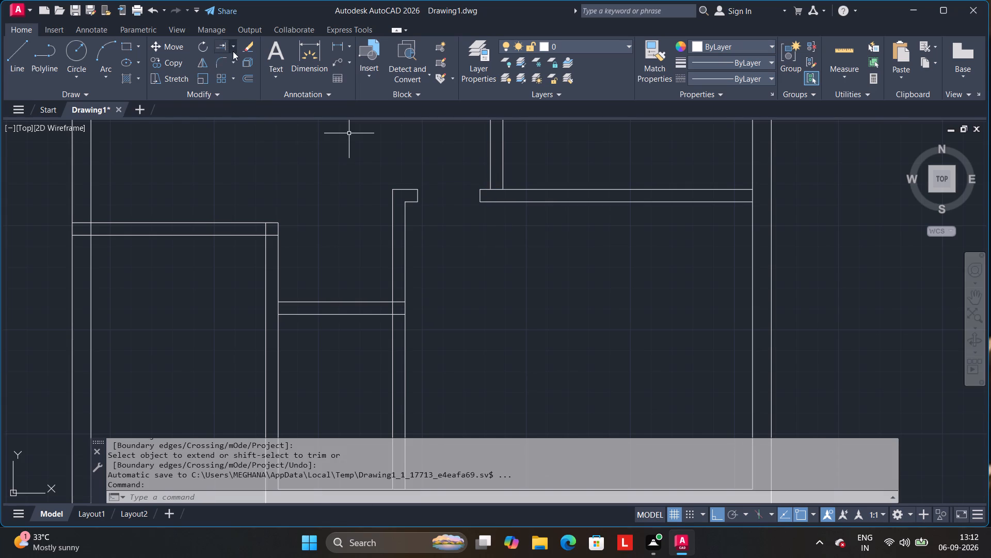
Offset the short top line at the doorway's right-hand wall stub 6" upward.
left_click(250, 76)
scroll(450, 179, "up", 1)
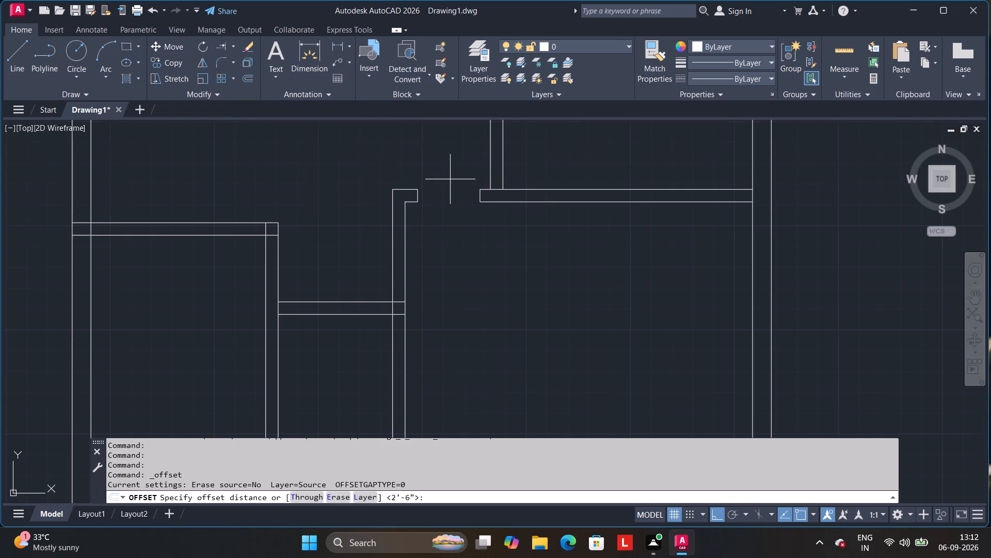
key("6")
key("Return")
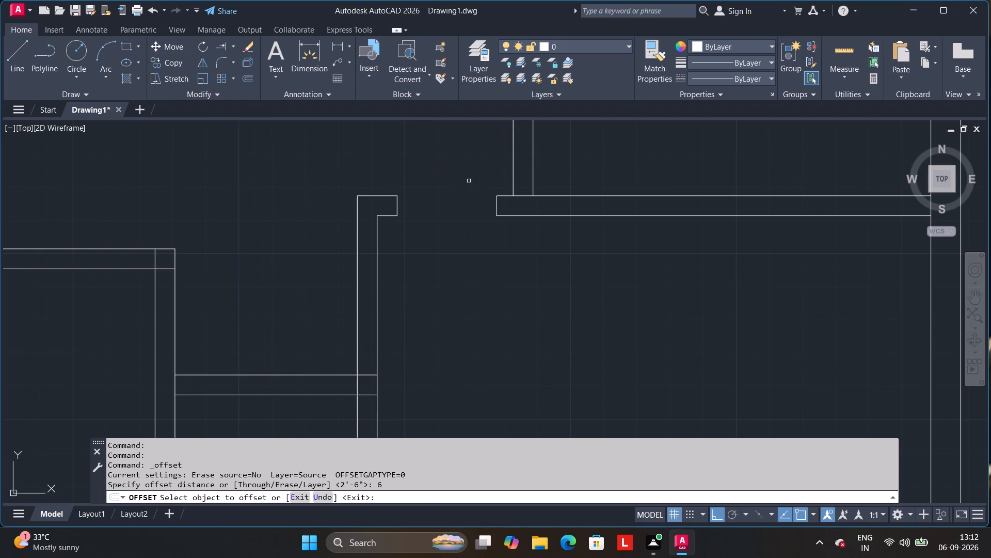
left_click(525, 195)
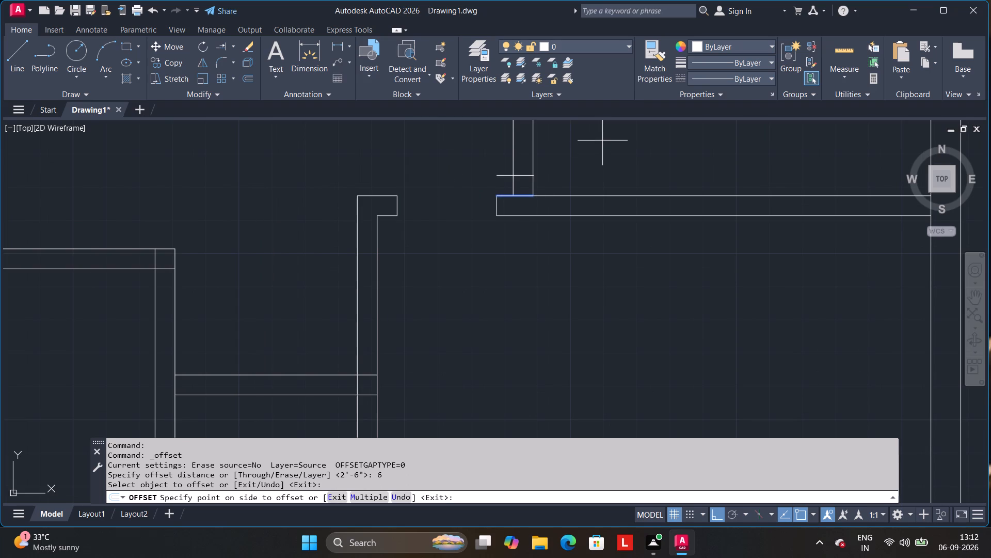
left_click(580, 169)
key("Return")
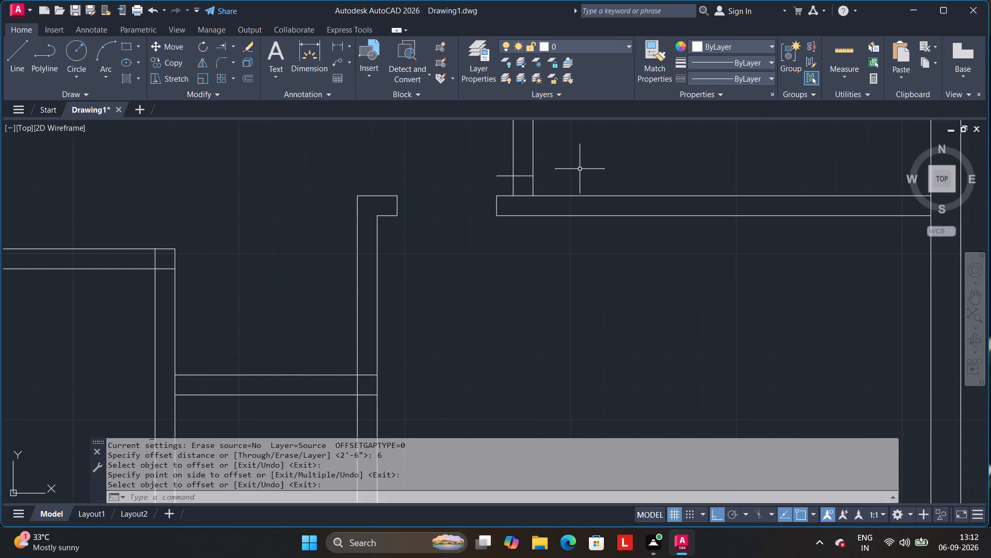
Offset the short jamb line across the upper room's vertical partition 3' upward.
key("Return")
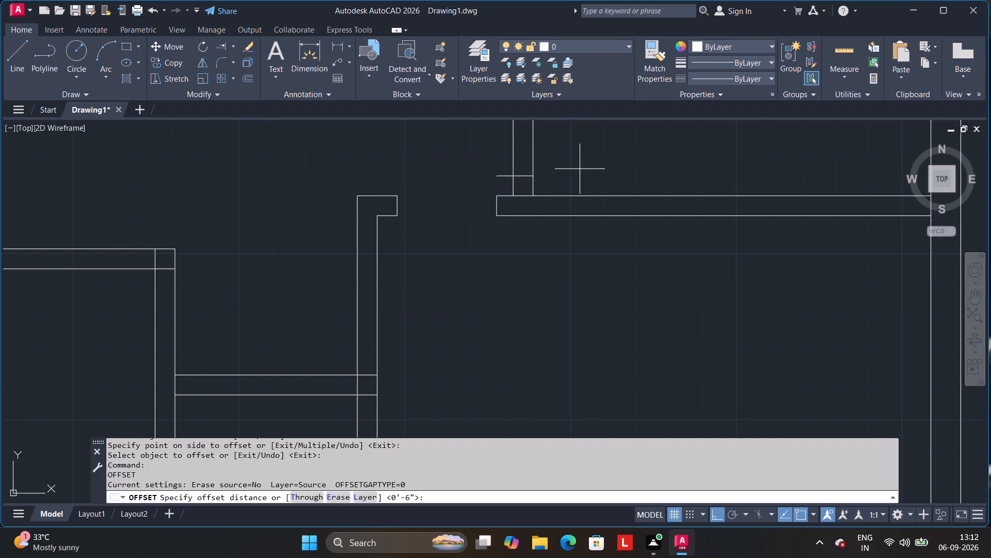
key("3")
key("apostrophe")
key("Return")
left_click(522, 176)
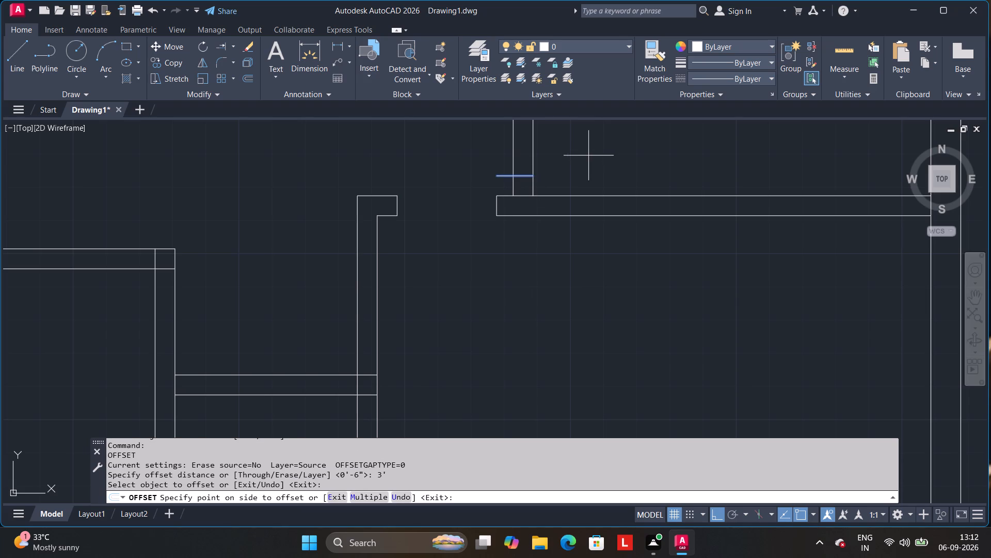
middle_click_drag(588, 155, 566, 269)
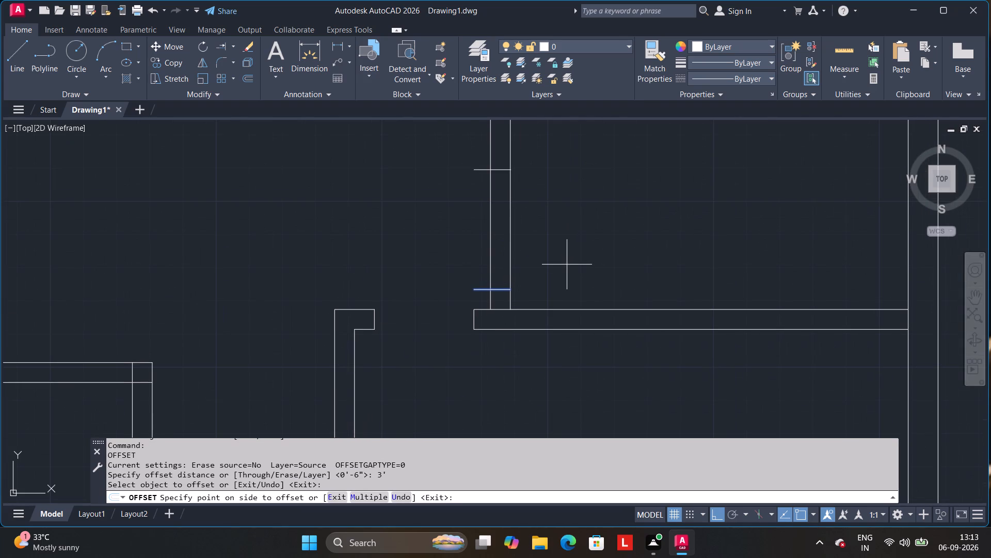
left_click(569, 237)
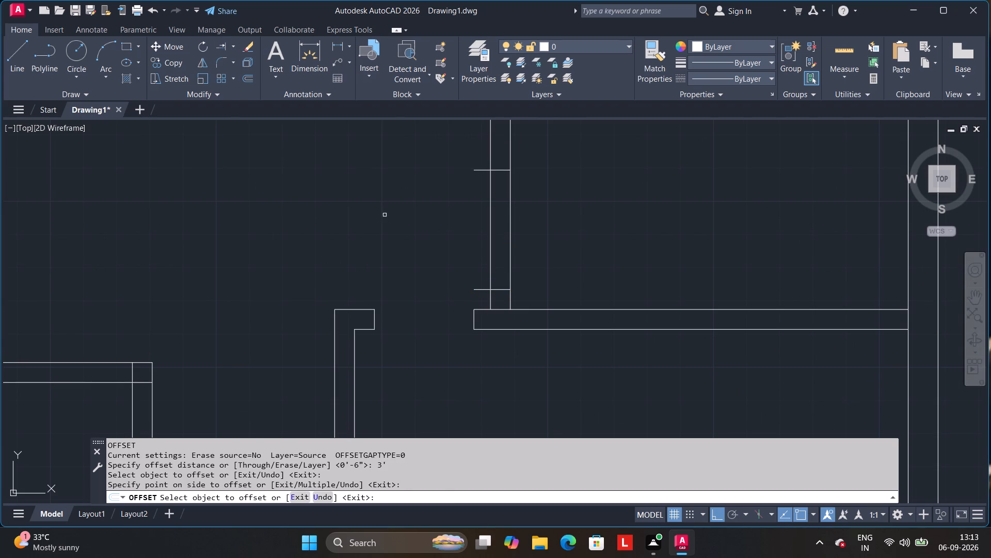
Trim the vertical partition between the two jamb lines, their overhanging ends, and the wall line beneath the short stub.
left_click(233, 48)
left_click(236, 61)
left_click_drag(474, 222, 565, 202)
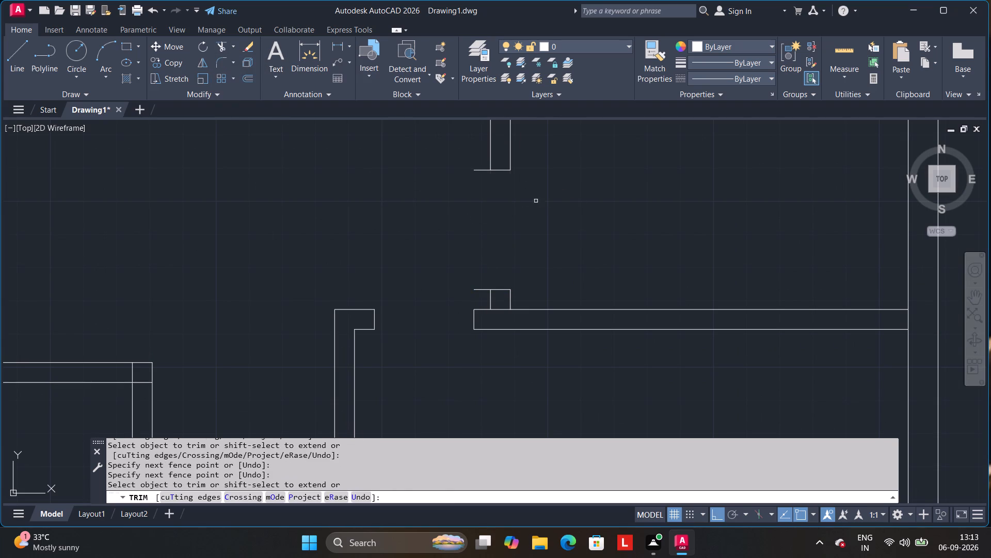
left_click_drag(479, 161, 481, 188)
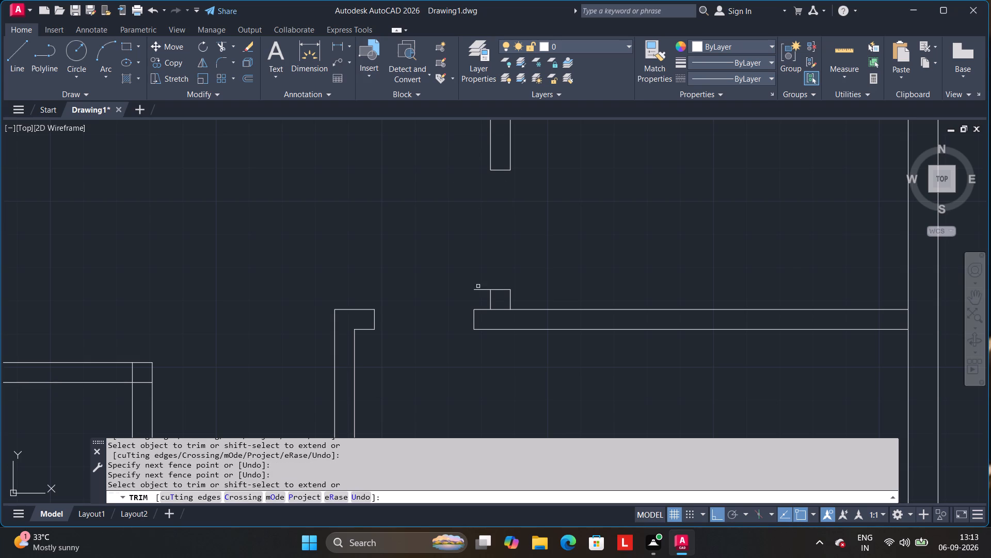
left_click(480, 289)
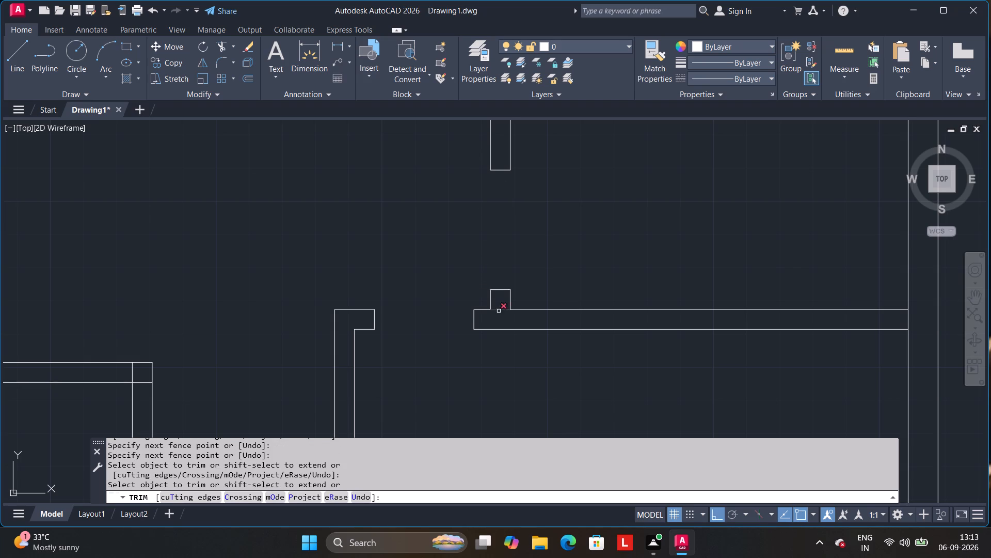
left_click(500, 308)
Offset the passage's left wall line 6" to the right across the short horizontal cross partition.
scroll(551, 232, "down", 1)
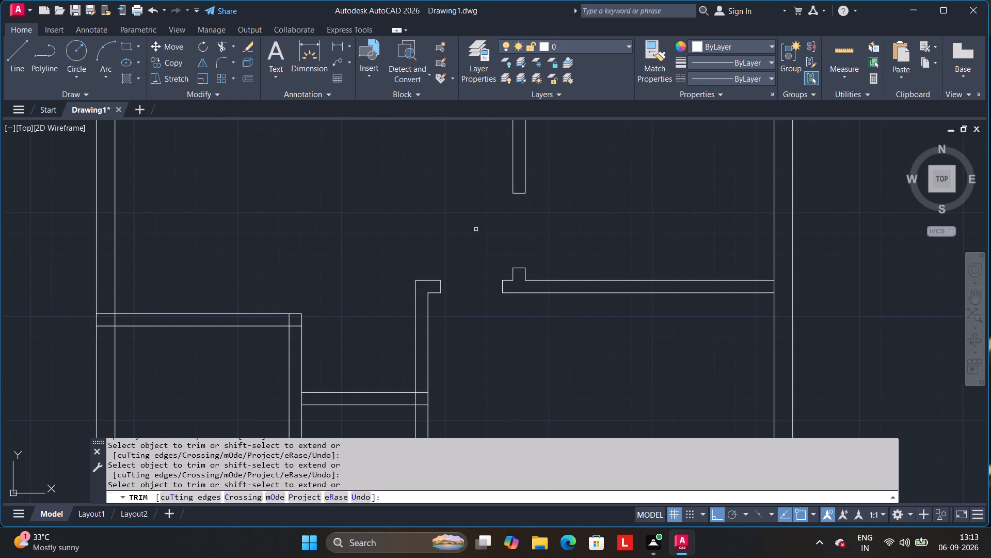
middle_click_drag(475, 229, 481, 277)
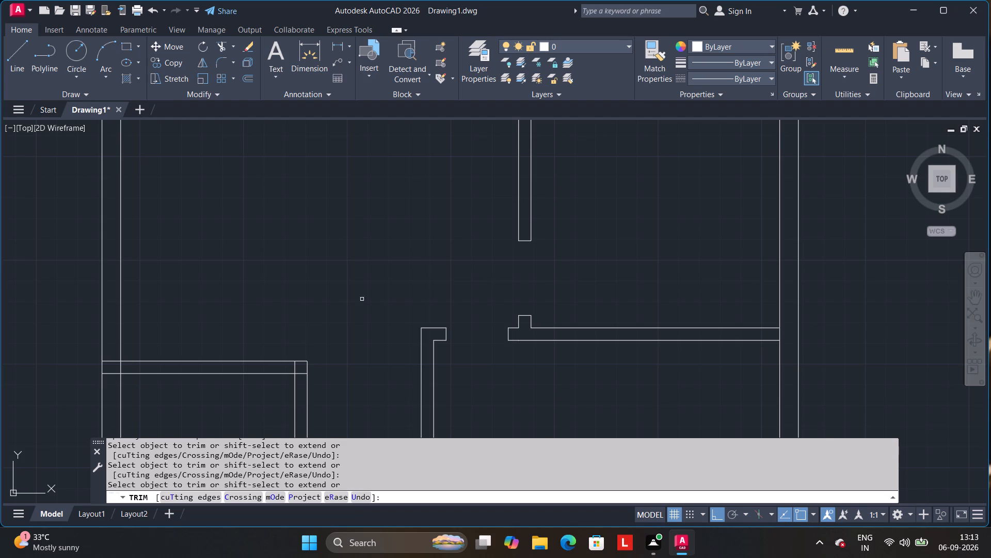
middle_click_drag(339, 301, 470, 220)
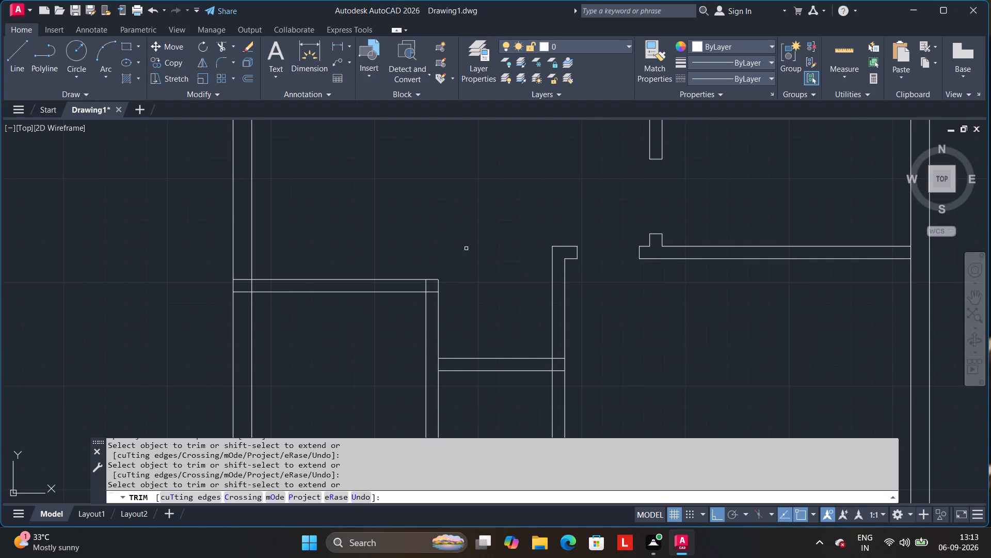
middle_click_drag(478, 305, 459, 205)
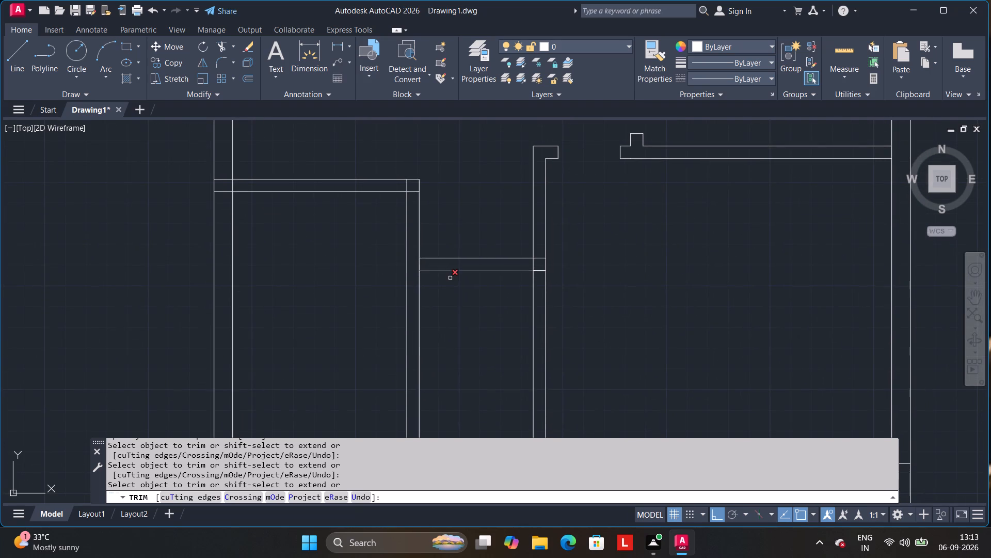
scroll(449, 281, "up", 1)
left_click(250, 82)
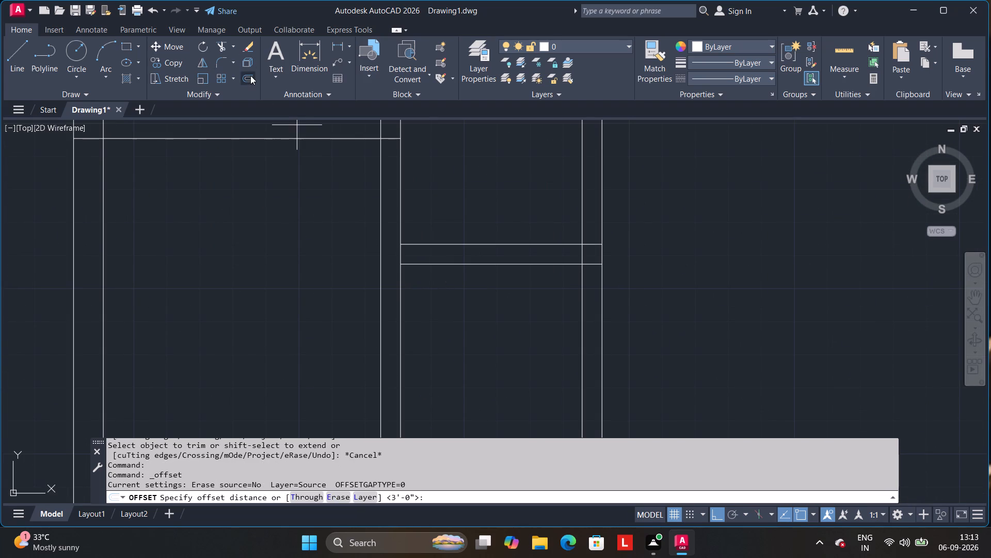
left_click(250, 75)
key("6")
key("Return")
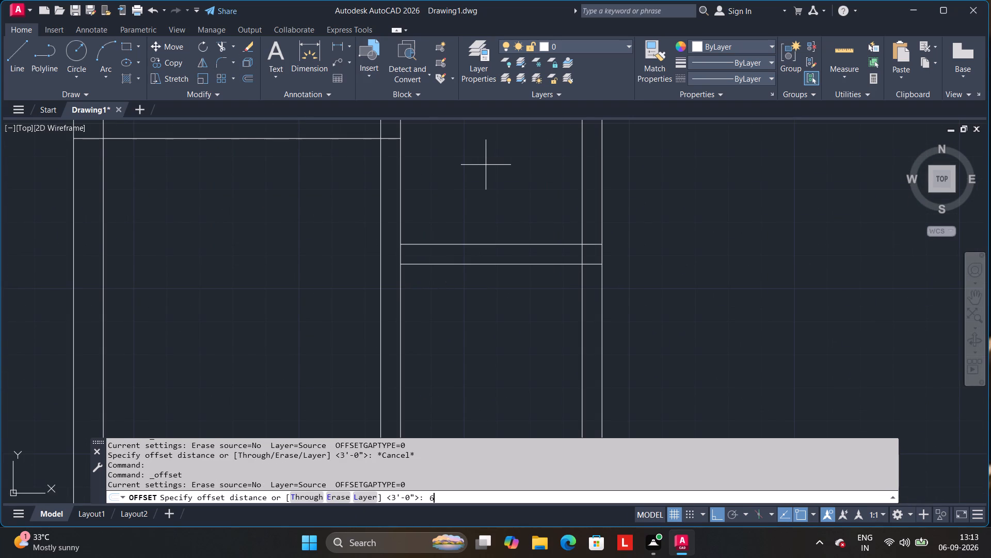
left_click_drag(402, 250, 411, 249)
left_click(494, 230)
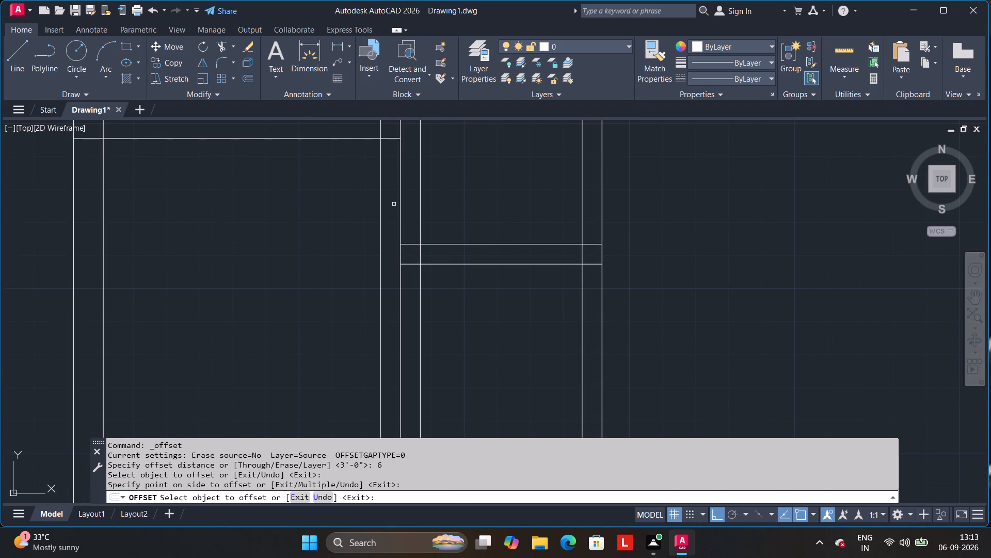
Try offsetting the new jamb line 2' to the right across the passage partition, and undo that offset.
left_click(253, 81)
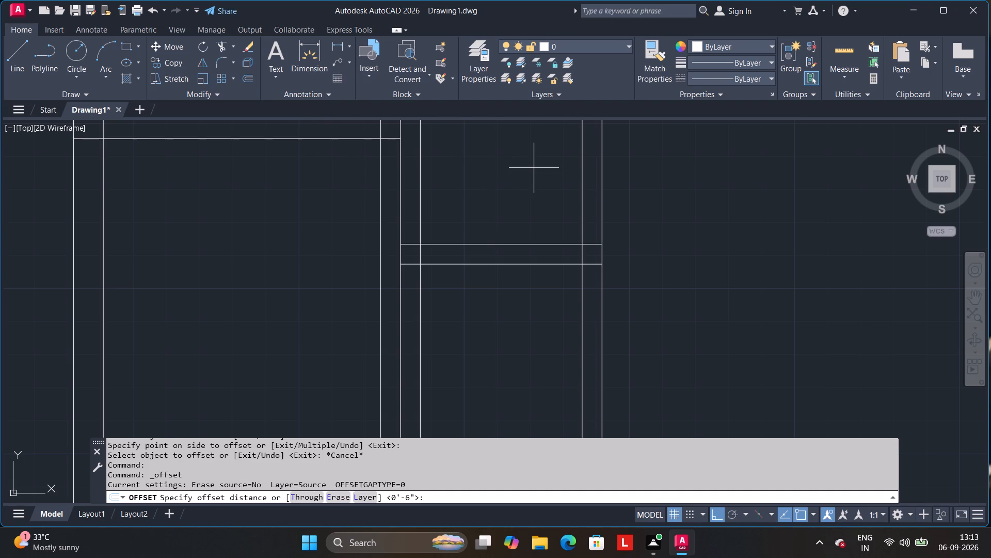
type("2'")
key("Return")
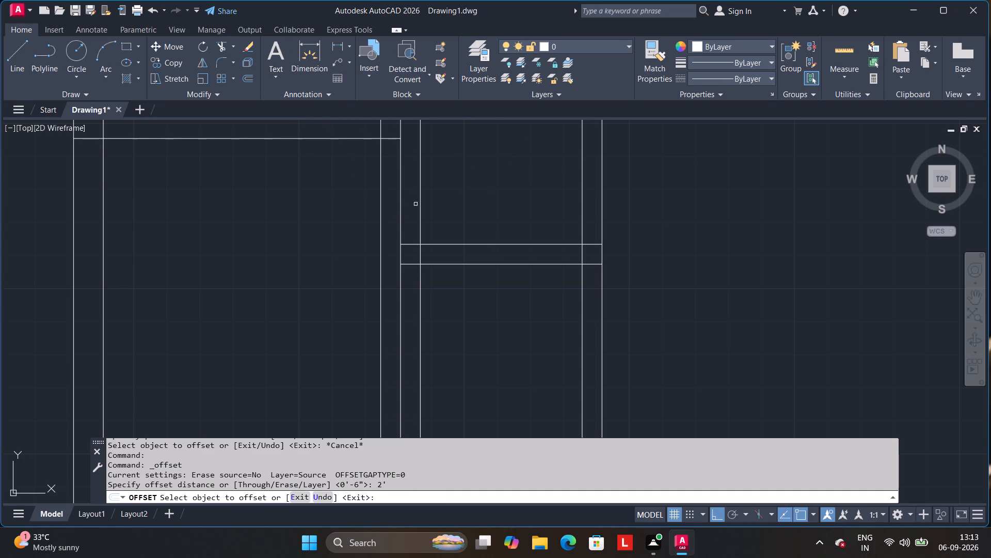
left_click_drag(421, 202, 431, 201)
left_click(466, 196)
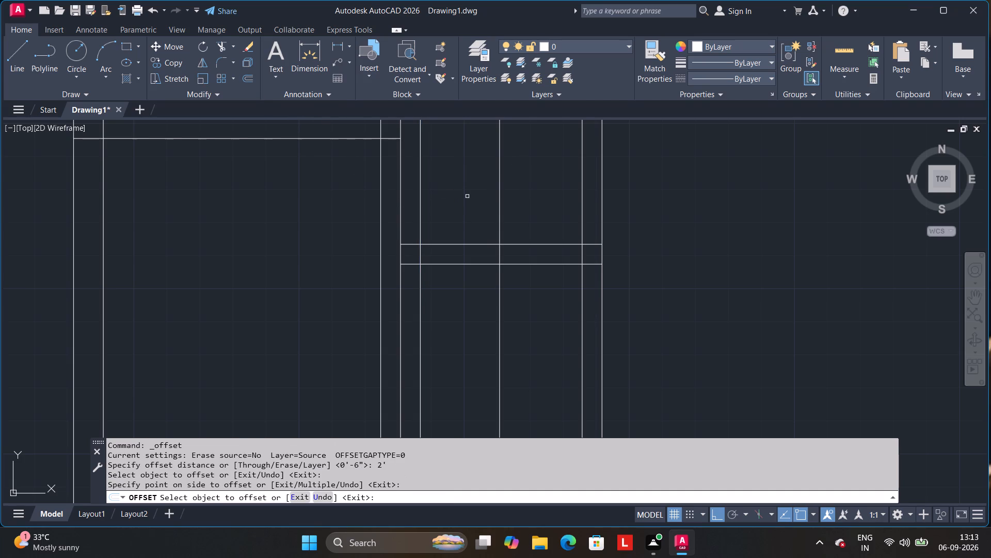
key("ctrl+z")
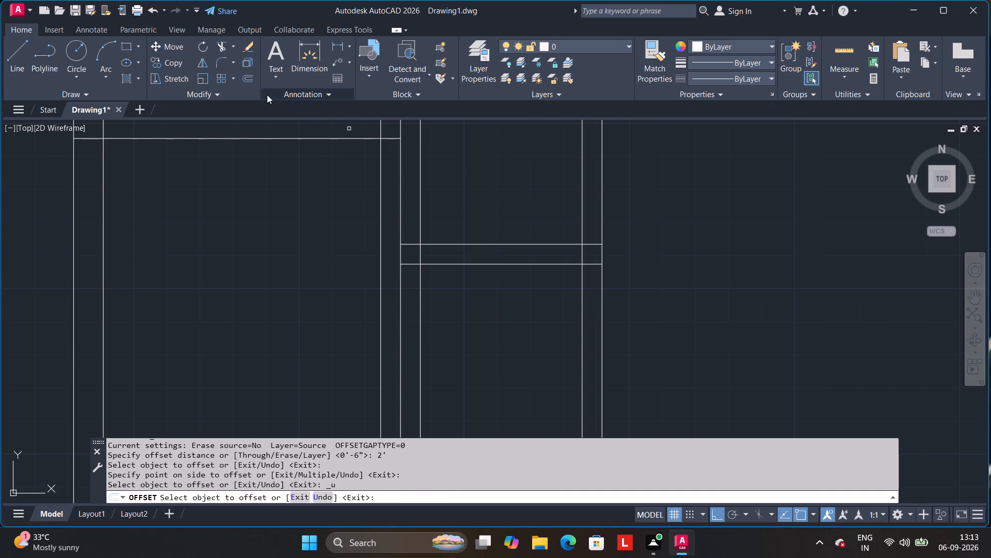
Offset the passage's left jamb line 2.5' to the right across the cross partition.
left_click(247, 79)
type("2.5'")
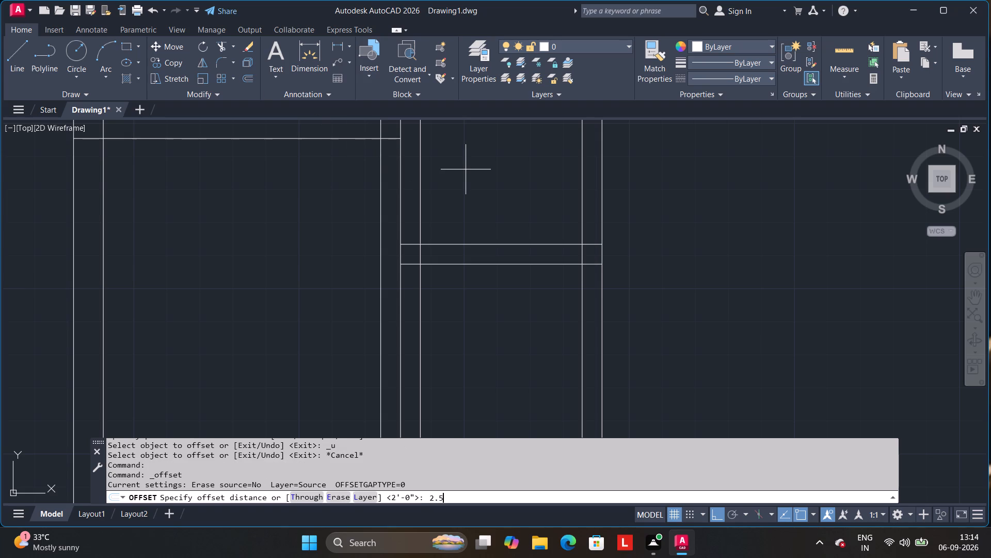
key("Return")
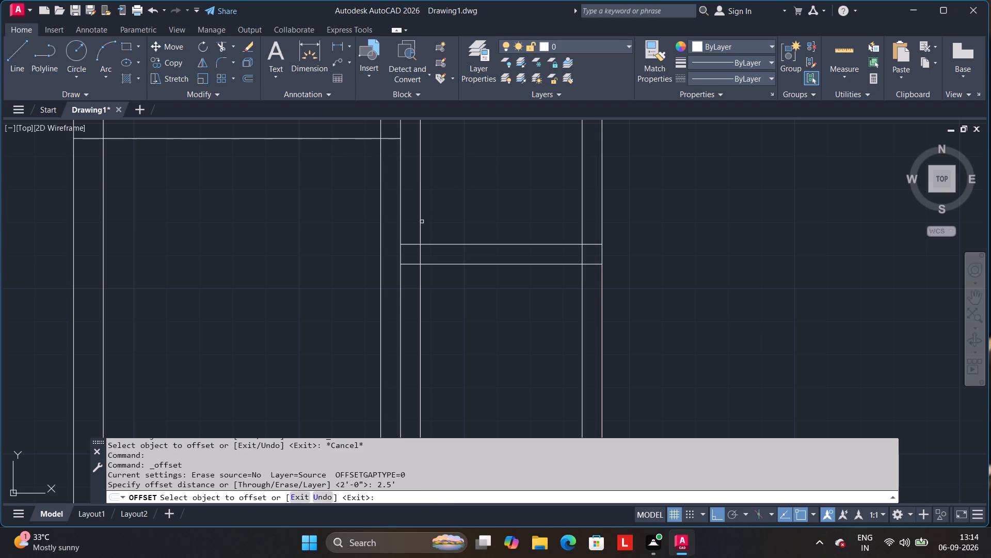
left_click_drag(421, 222, 428, 222)
left_click(463, 213)
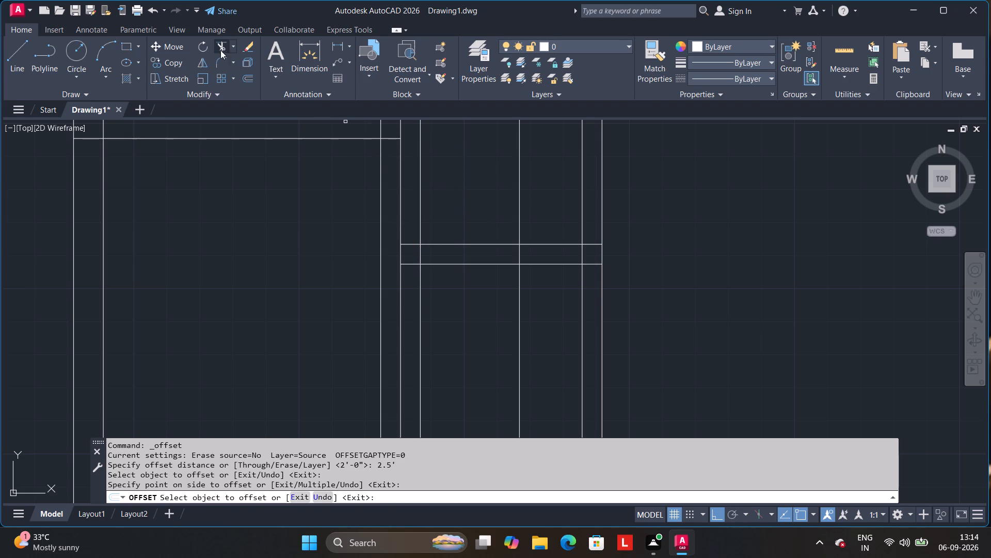
Trim the passage cross partition between the jamb lines, the jamb-line excess above and below, and leftover segments at both wall junctions.
left_click(220, 49)
left_click_drag(451, 205, 473, 347)
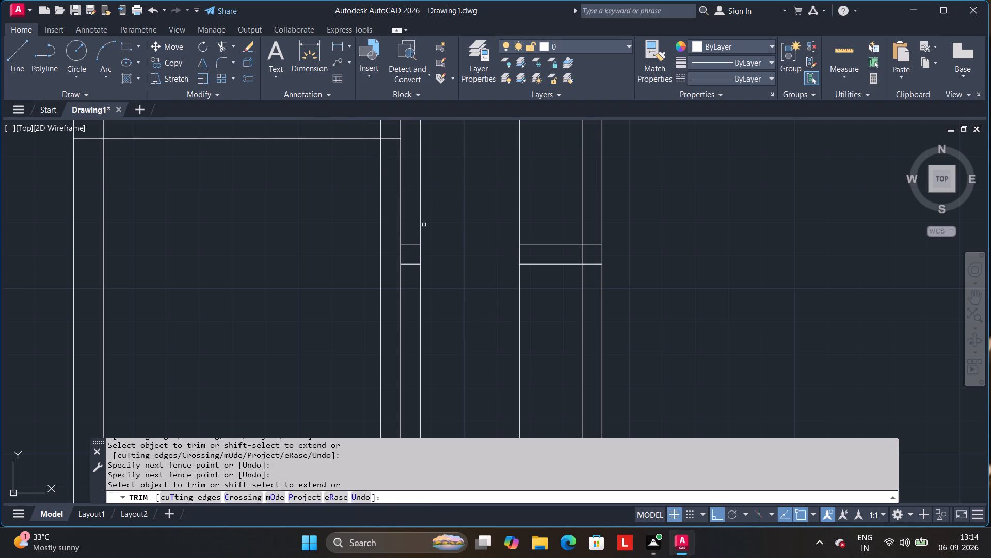
left_click(420, 225)
left_click(518, 218)
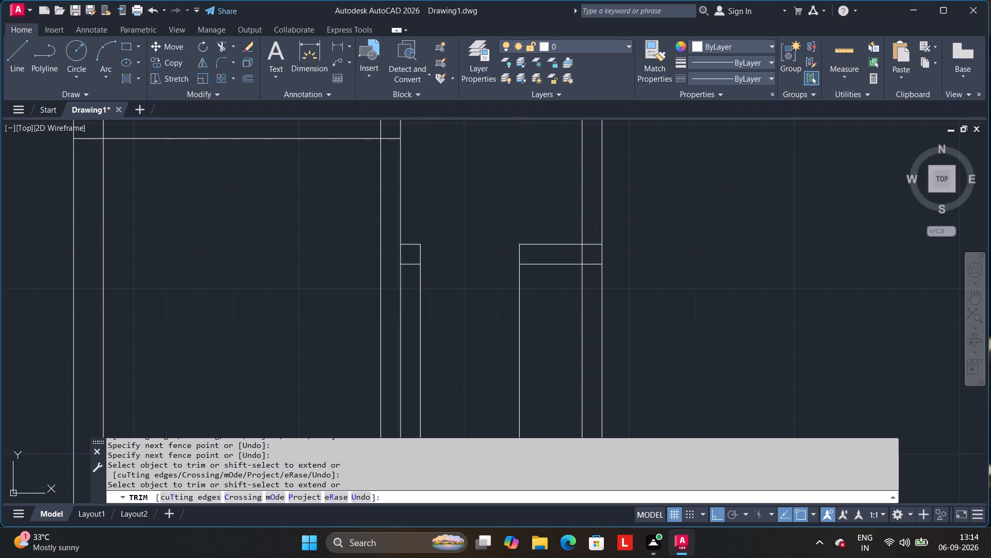
left_click(583, 252)
left_click(594, 245)
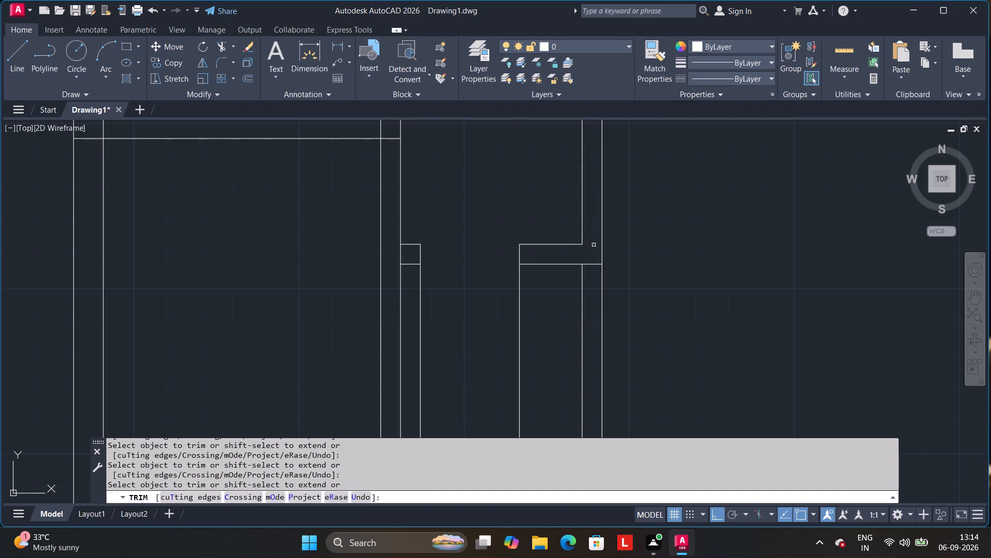
left_click(594, 265)
left_click(520, 332)
left_click(420, 335)
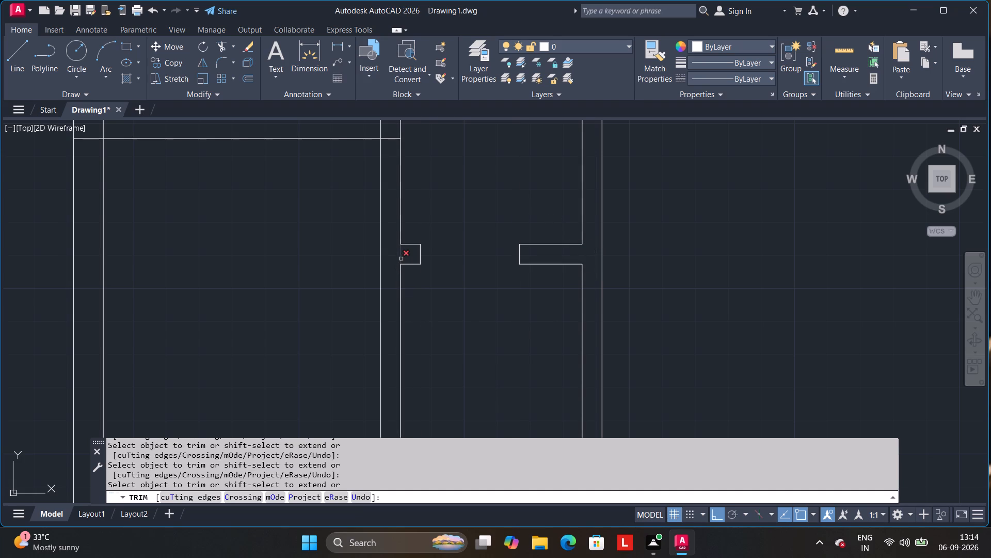
left_click(402, 258)
Offset the left outer wall's inner line 6" to the right across the left room's horizontal partition.
scroll(459, 237, "down", 1)
middle_click_drag(459, 237, 476, 312)
middle_click_drag(480, 283, 534, 276)
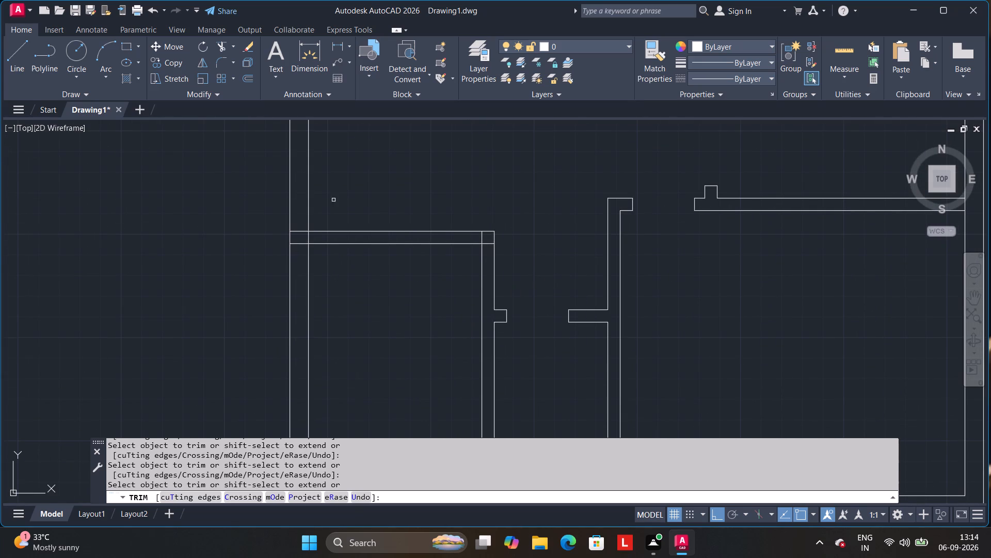
scroll(331, 199, "up", 1)
left_click(251, 81)
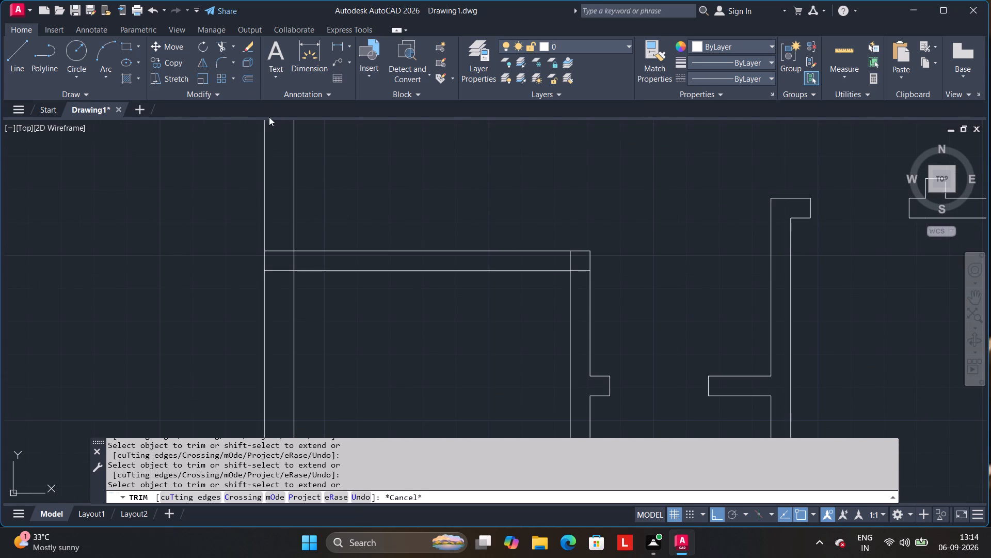
key("6")
key("Return")
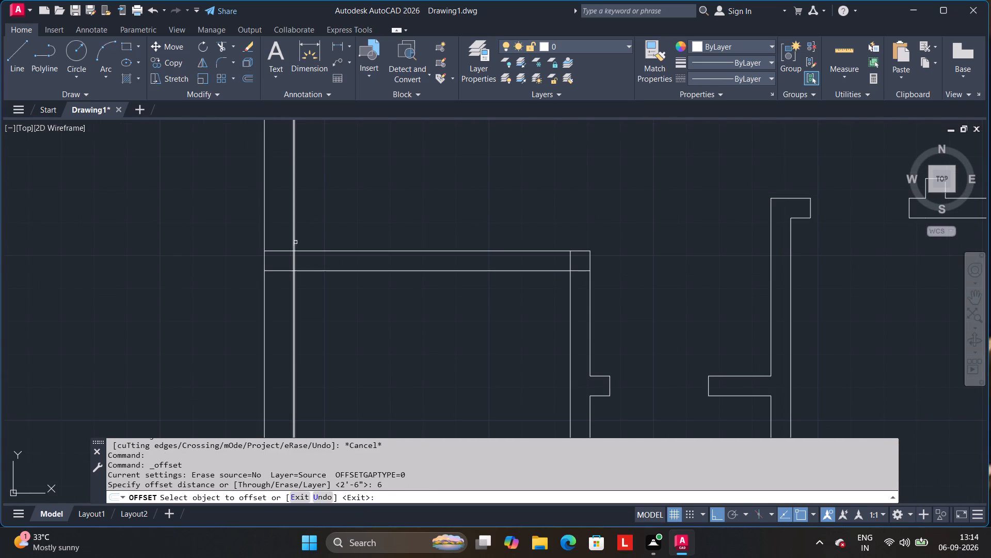
left_click(293, 256)
left_click(347, 230)
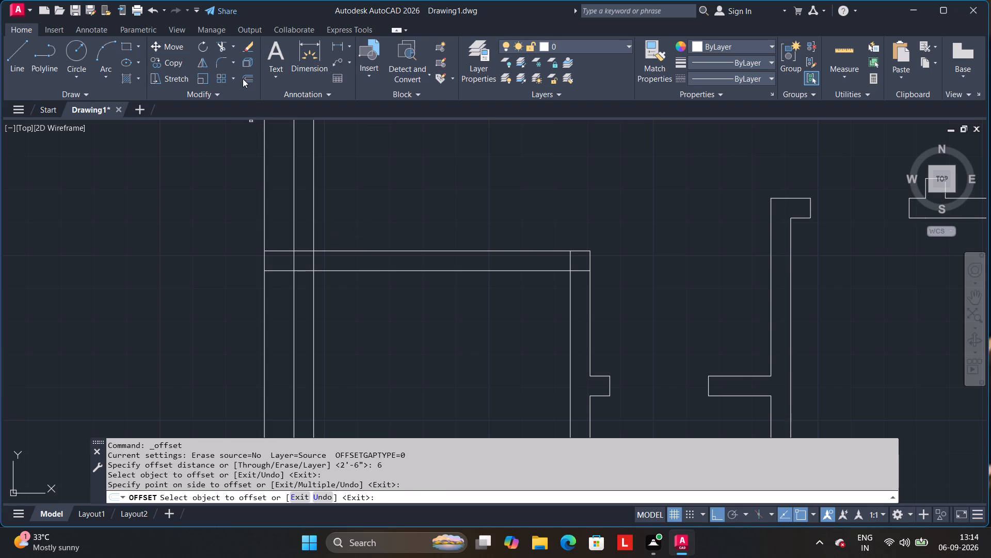
Offset the new jamb line beside the left outer wall 3' to the right.
left_click(243, 79)
type("3'")
key("Return")
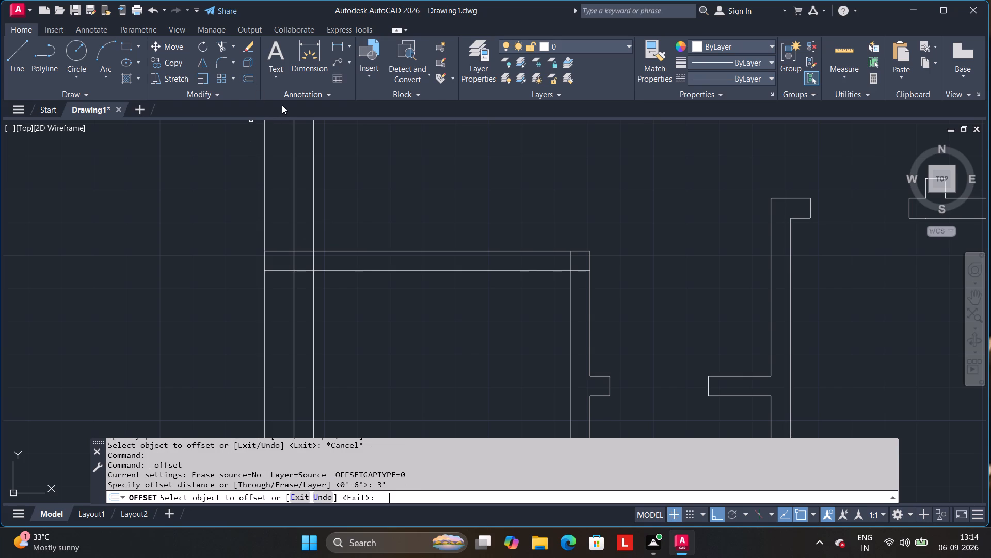
left_click_drag(314, 223, 330, 222)
left_click(436, 202)
Trim the left room's horizontal partition between the 3' door jambs, the jamb-line excess above and below, and the outer wall's inner line within the partition.
left_click(217, 38)
left_click(222, 42)
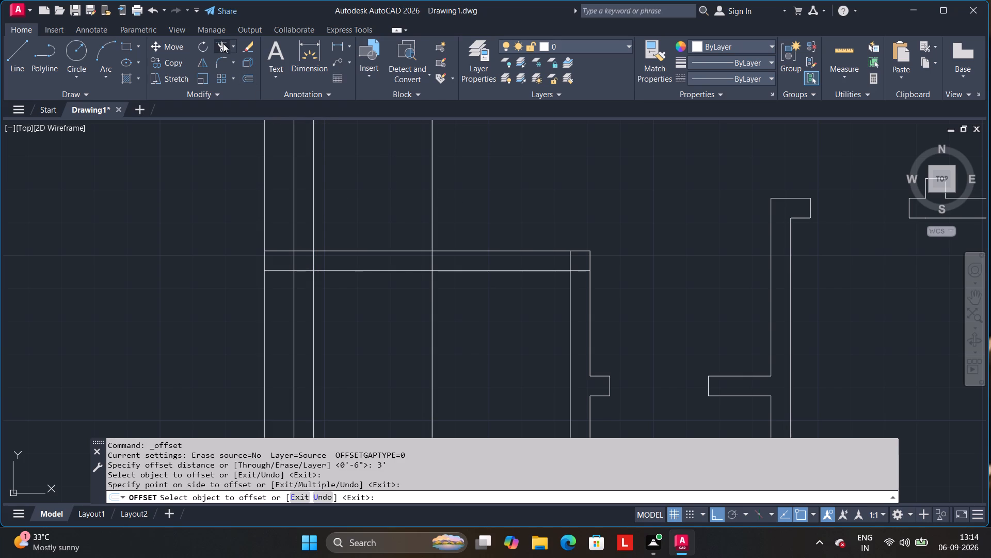
left_click_drag(390, 209, 391, 276)
left_click(312, 202)
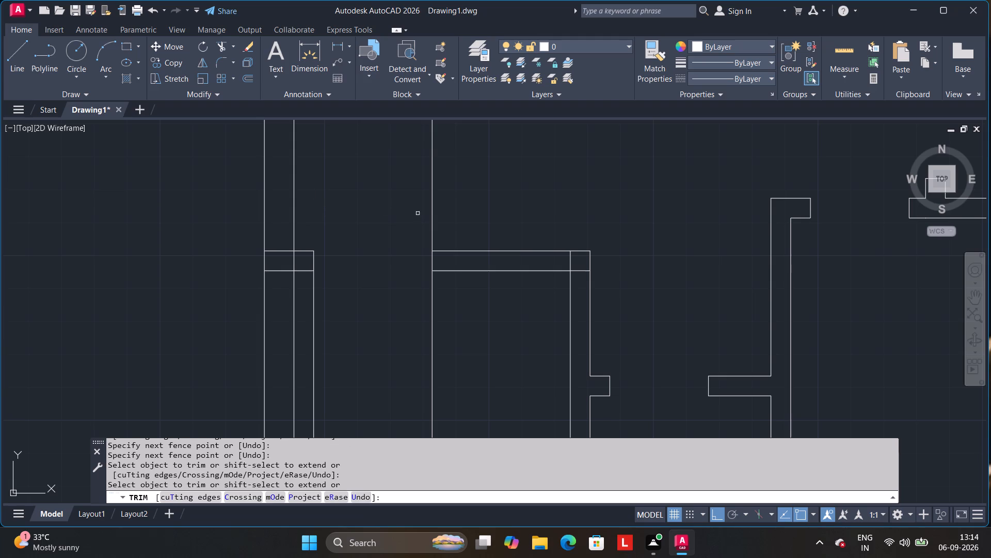
left_click(430, 209)
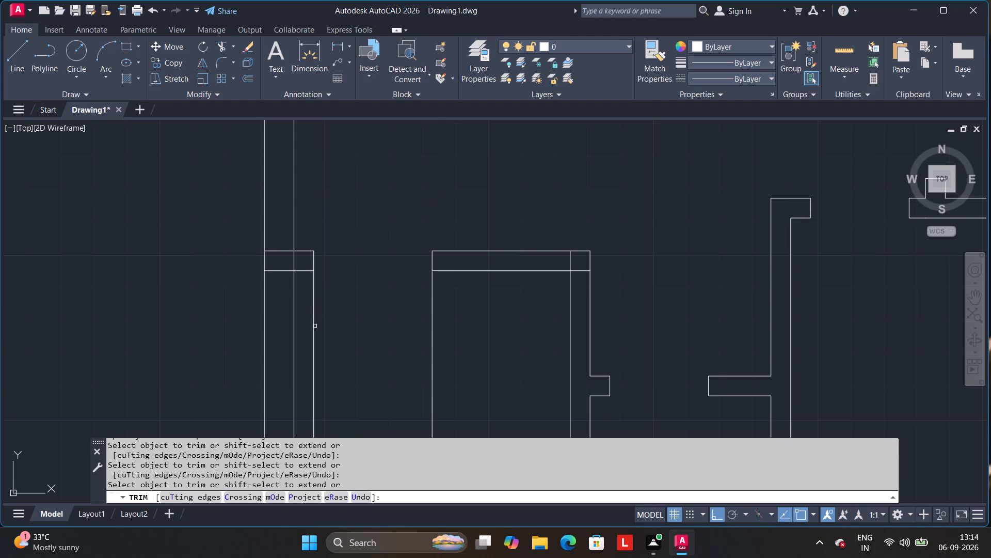
left_click(315, 326)
left_click(295, 263)
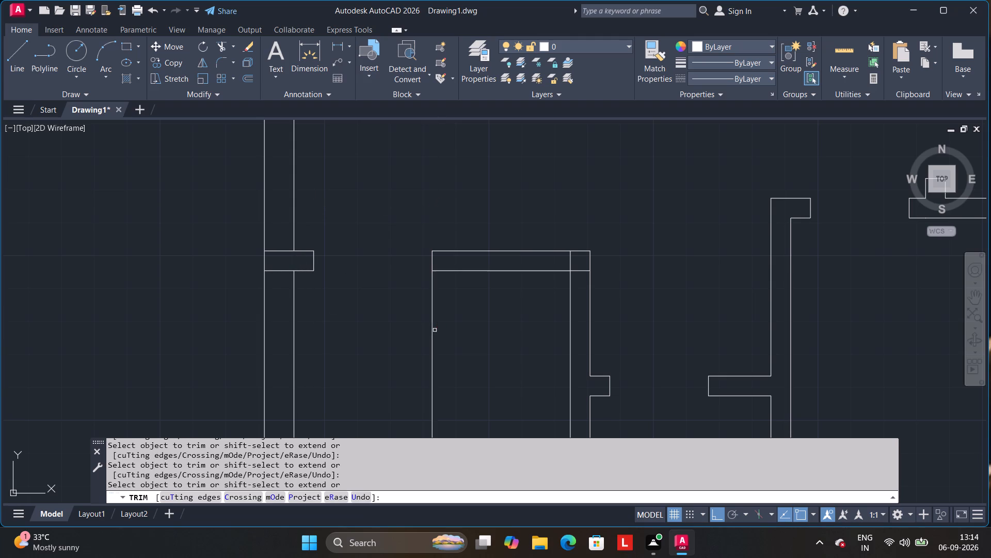
left_click(433, 334)
Trim the overlapping lines at the partition's right corner and the partition ends crossing the left outer wall.
left_click_drag(567, 265, 574, 259)
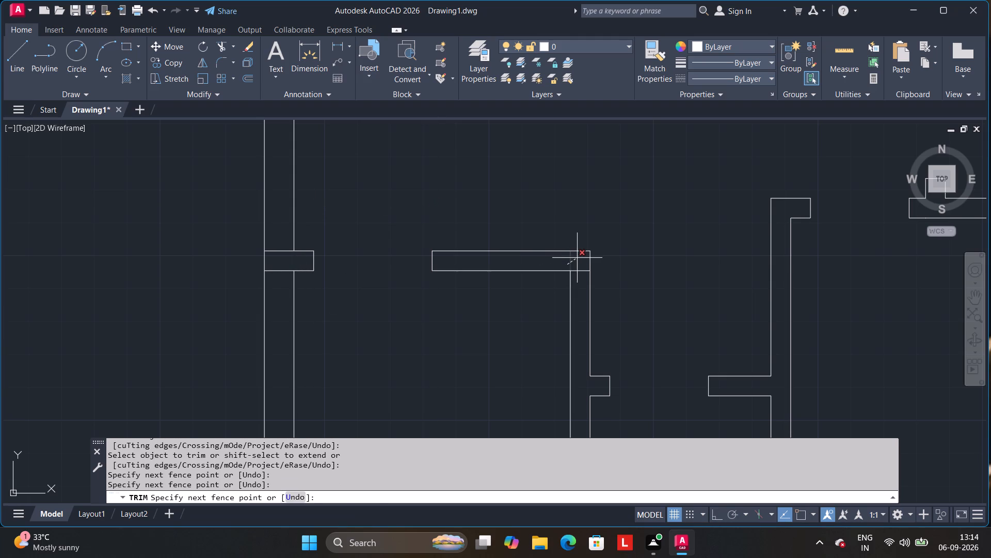
left_click_drag(576, 259, 578, 274)
left_click(579, 270)
scroll(620, 256, "down", 1)
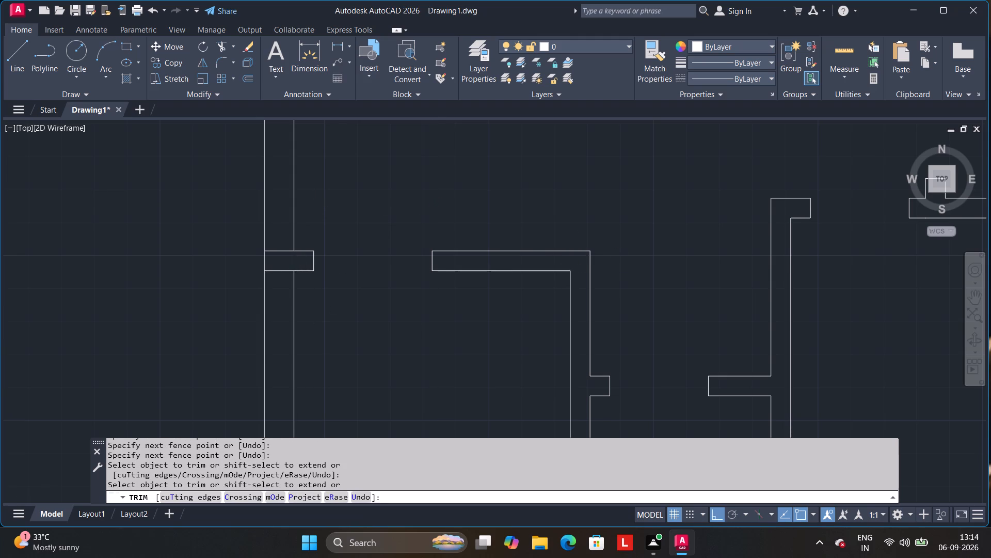
middle_click_drag(620, 256, 463, 231)
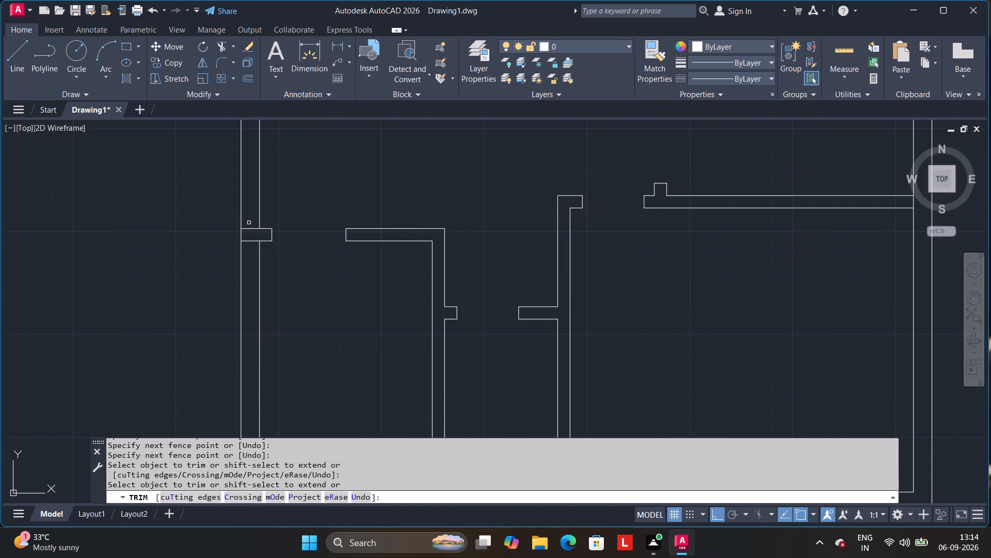
left_click_drag(249, 223, 249, 250)
key("Return")
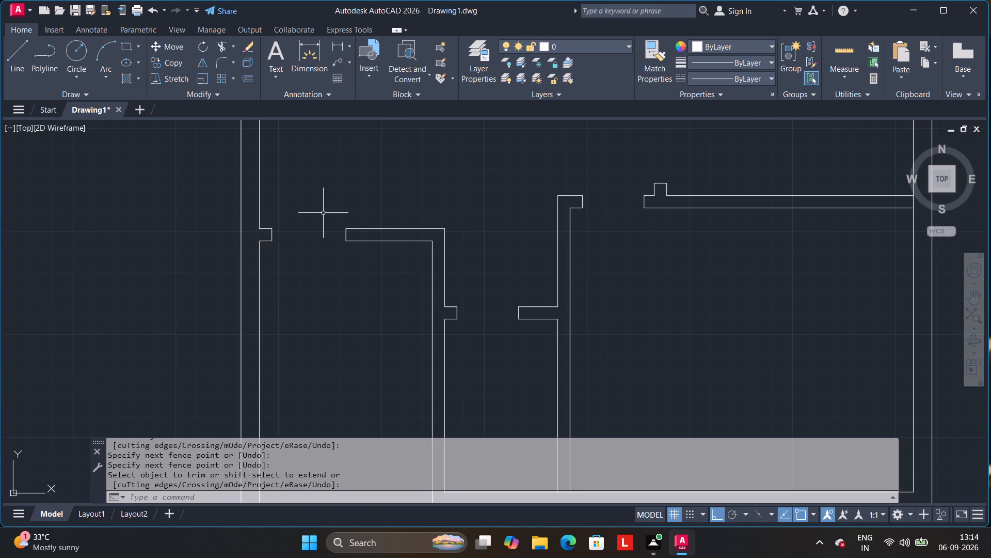
Trim the overlapping wall lines at both bottom corners of the left room into clean corners.
scroll(323, 220, "down", 2)
middle_click_drag(323, 222, 314, 296)
middle_click_drag(303, 350, 303, 241)
scroll(297, 256, "up", 2)
left_click_drag(222, 49, 228, 56)
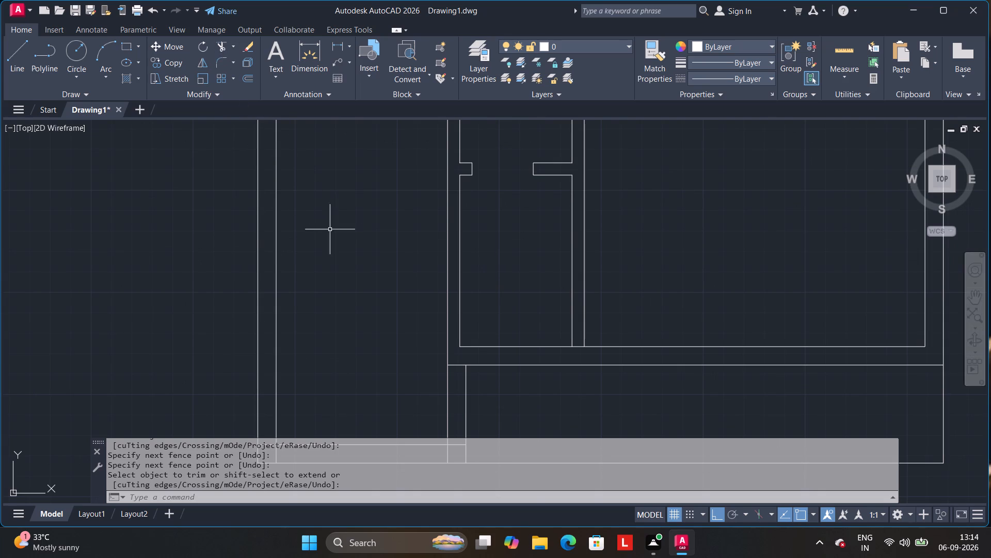
scroll(322, 239, "down", 1)
middle_click_drag(319, 249, 319, 165)
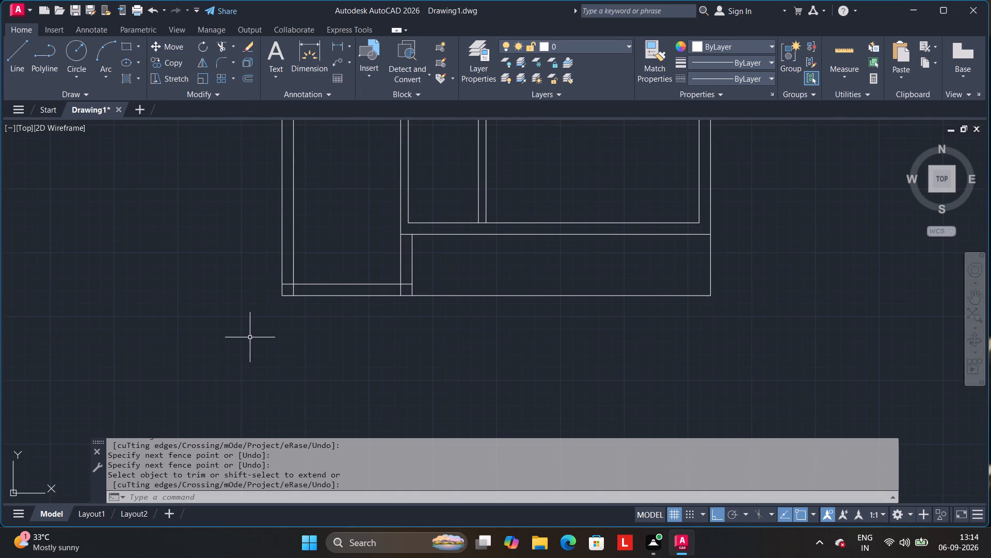
scroll(251, 335, "up", 1)
left_click_drag(305, 250, 306, 266)
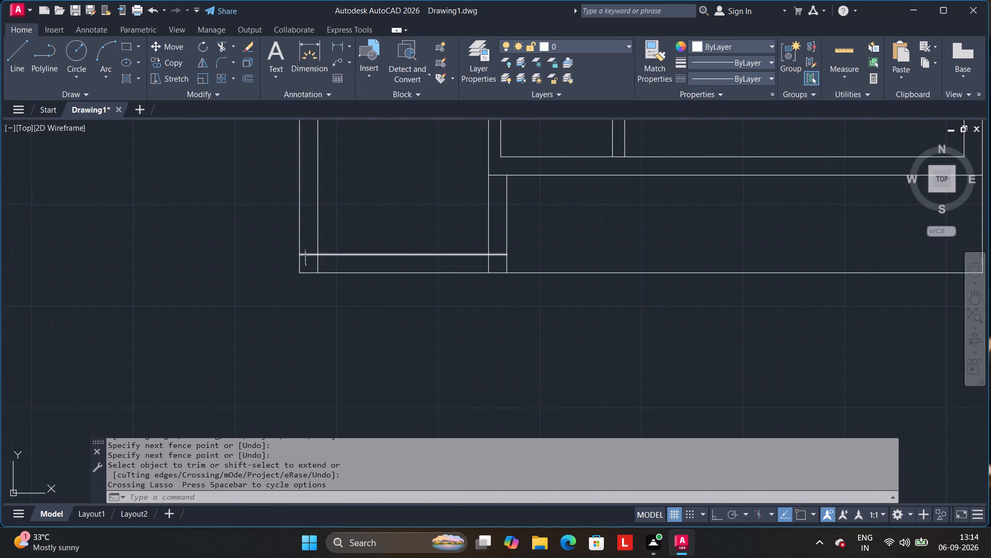
key("Escape")
left_click(220, 50)
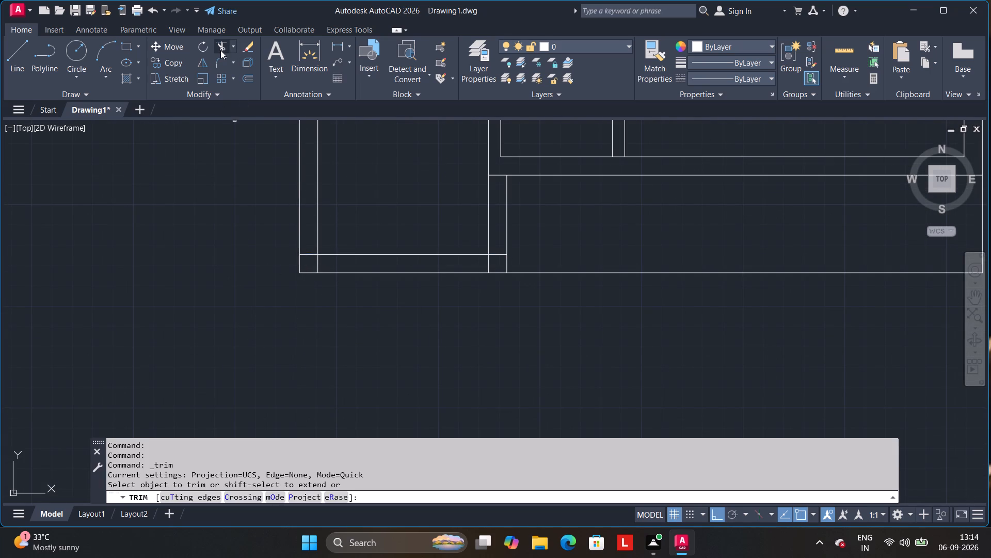
left_click_drag(307, 244, 323, 265)
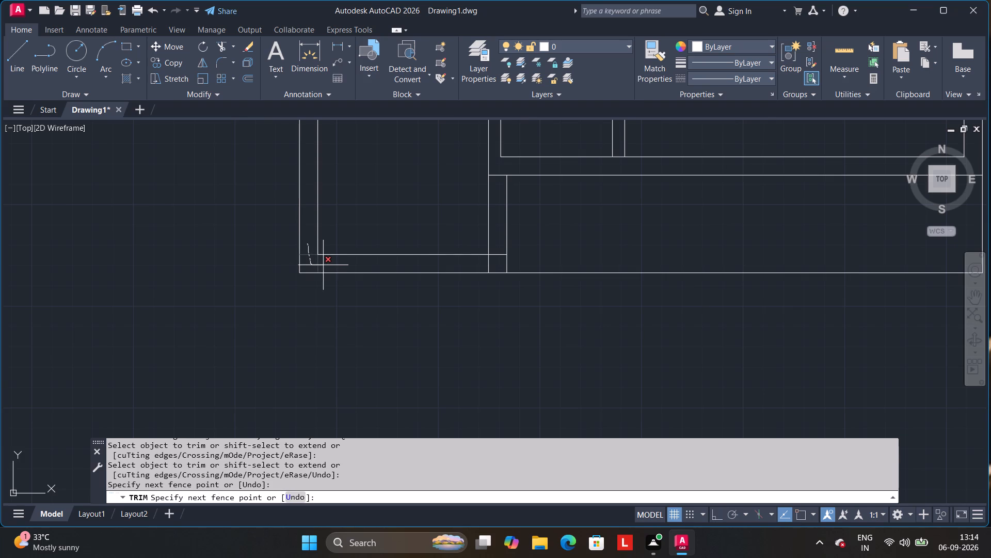
left_click_drag(323, 265, 325, 265)
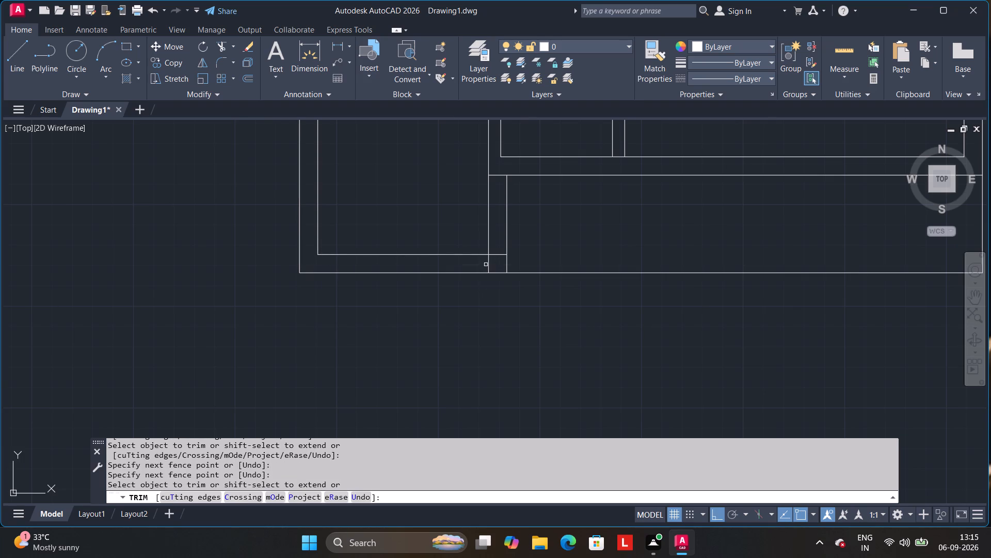
left_click(486, 265)
left_click(497, 254)
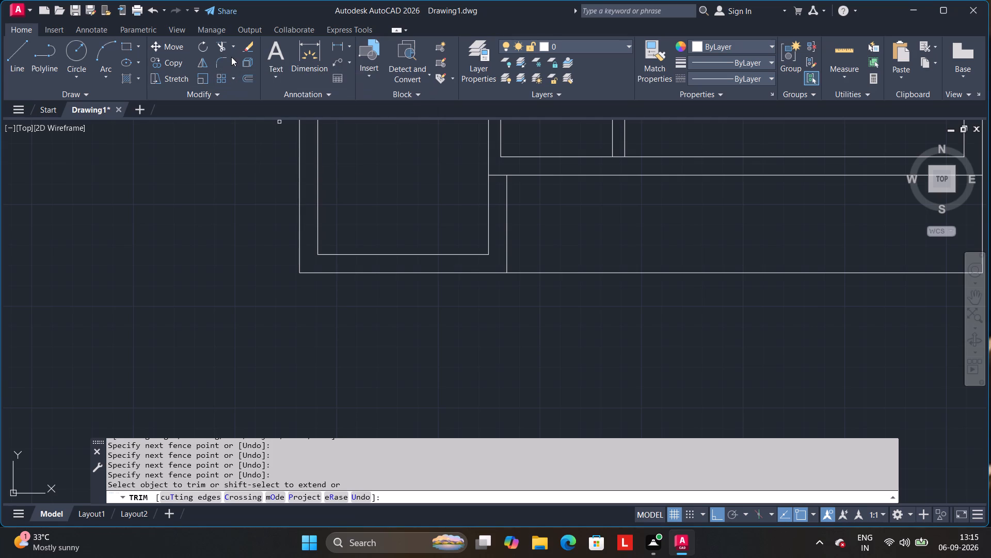
Draw a vertical line across the bottom wall's thickness from the left room's inner bottom-left corner.
left_click(24, 57)
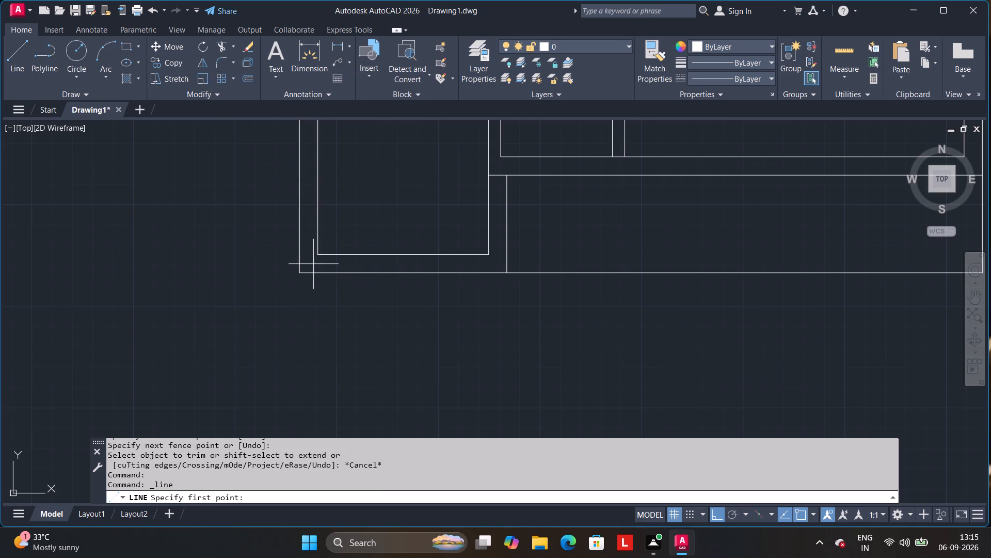
left_click(318, 255)
left_click(321, 270)
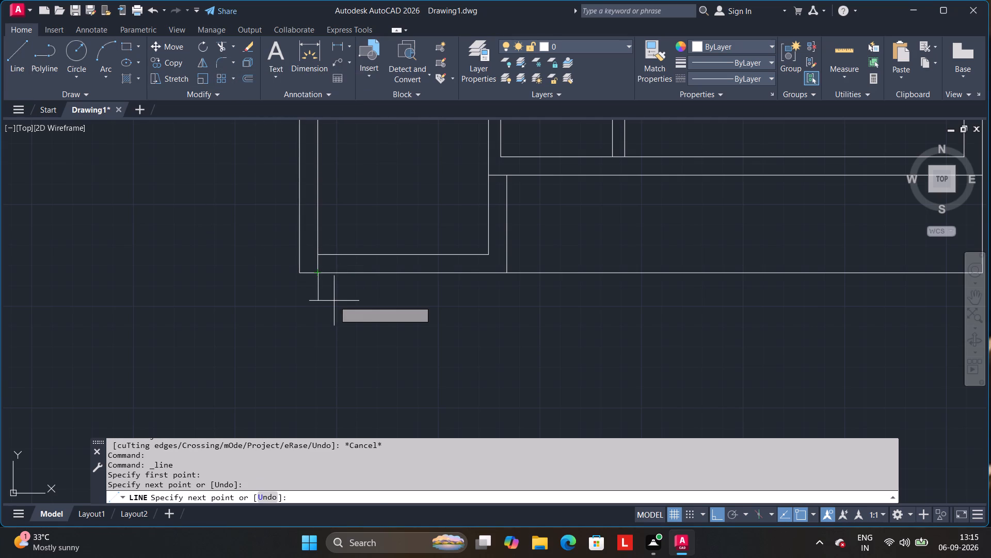
key("Return")
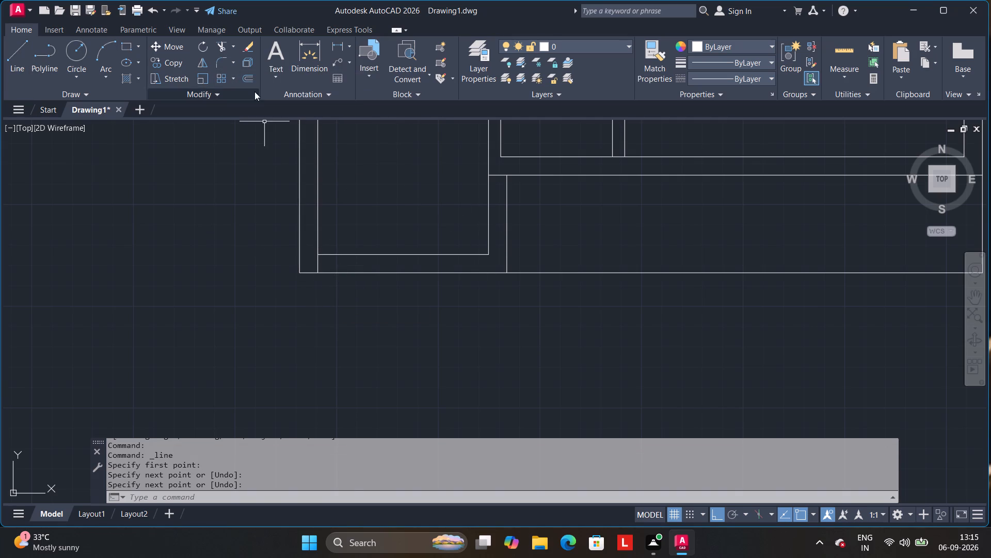
Offset the short vertical line in the bottom wall 6" to the right.
left_click(250, 79)
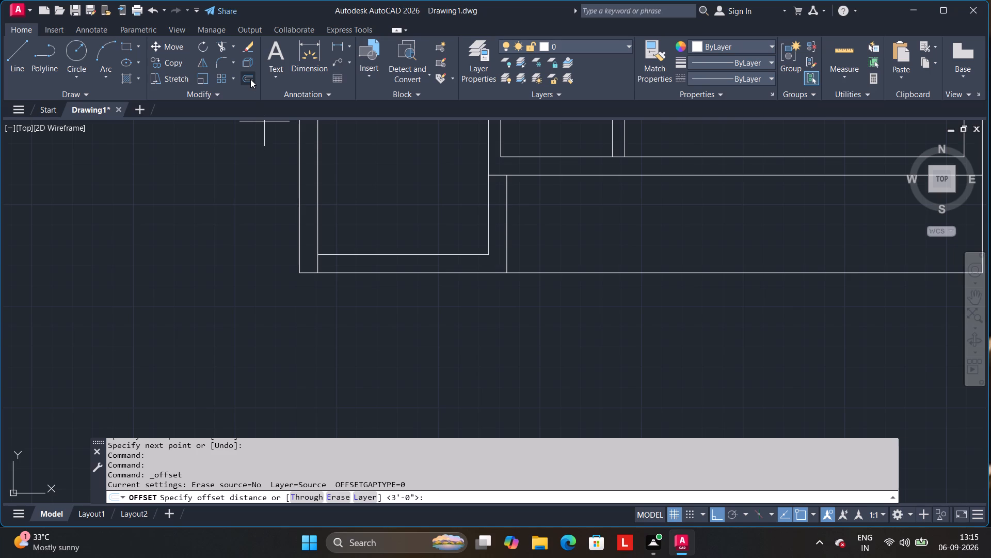
key("6")
key("Return")
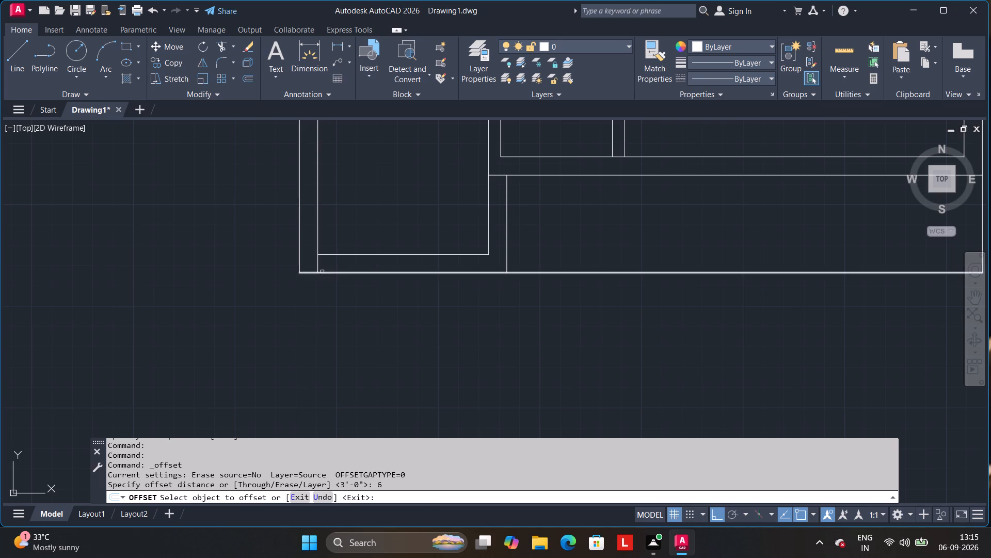
left_click(317, 264)
left_click(363, 311)
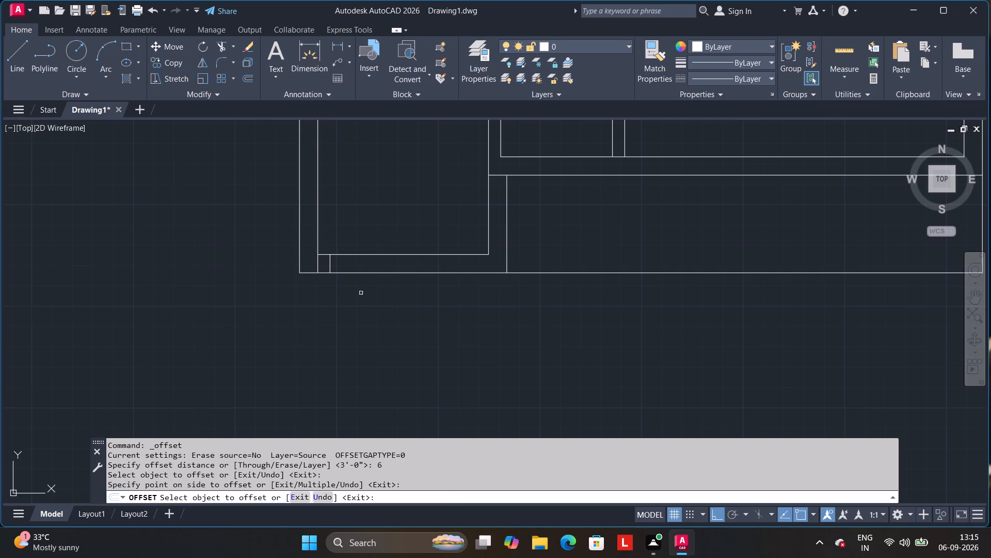
Offset the new bottom-wall jamb line 3' to the right.
left_click(246, 77)
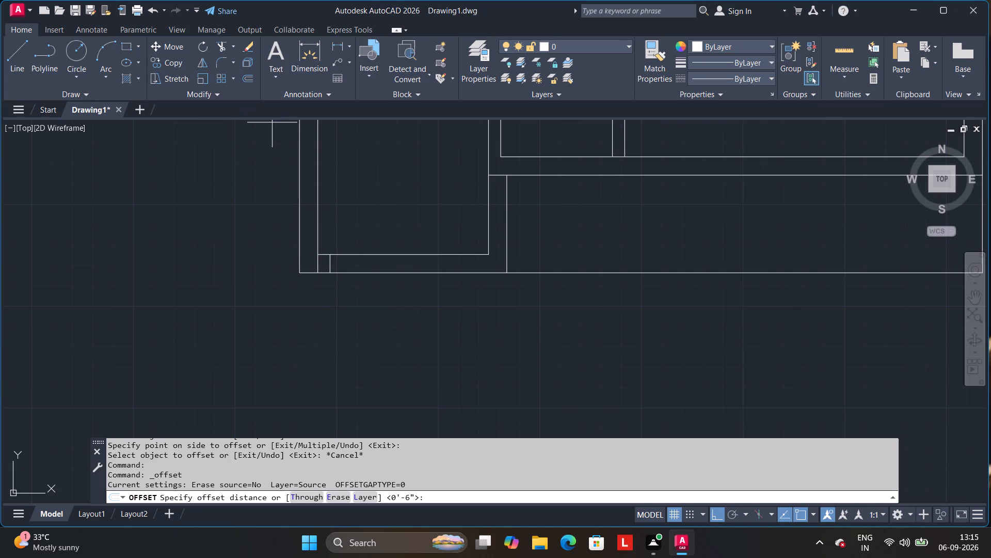
type("3'")
key("Return")
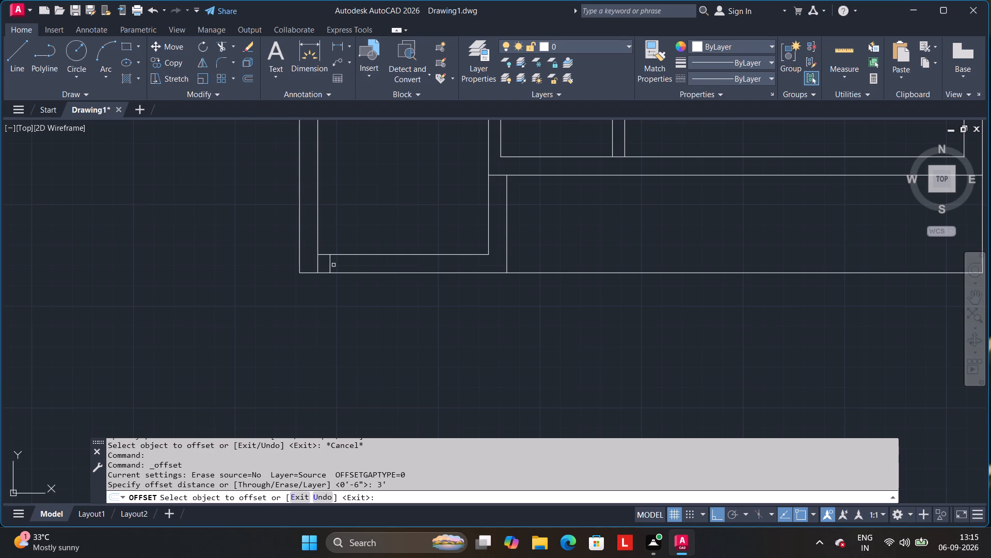
left_click_drag(328, 266, 337, 265)
left_click(376, 304)
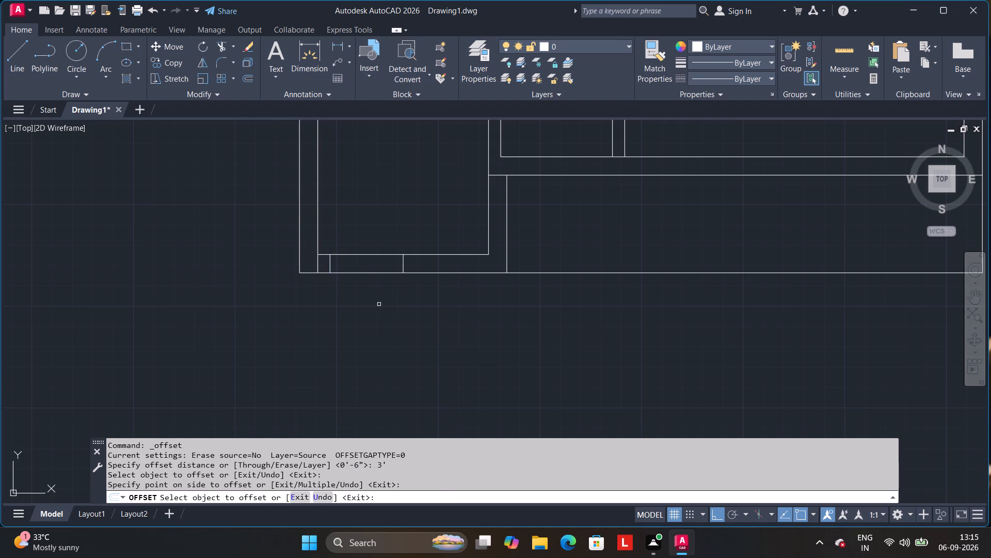
Trim both bottom wall lines between the 3' jambs and remove the short reference line at the inner corner.
left_click(223, 45)
left_click_drag(367, 243, 371, 301)
left_click(319, 267)
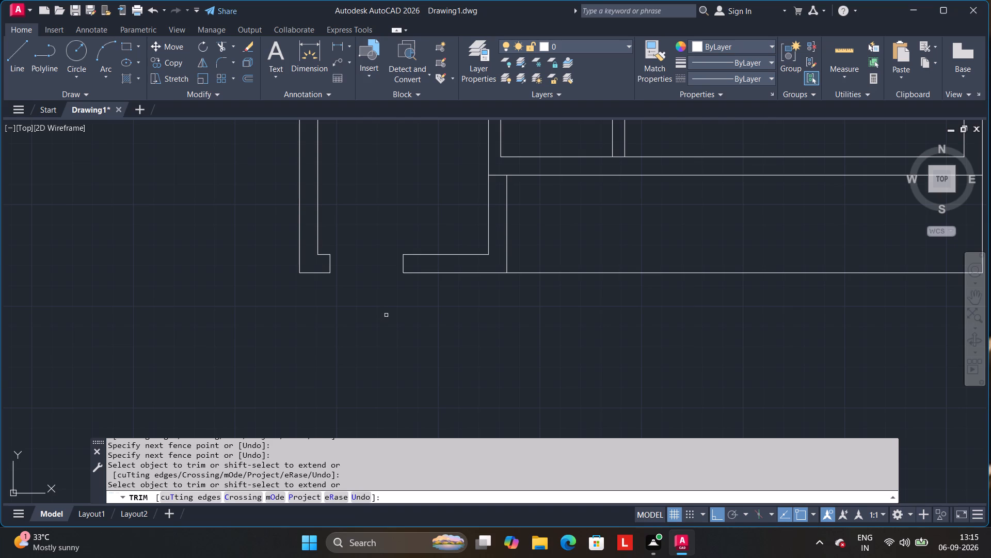
Draw a vertical line along the left outer wall's inner face, closing the open end of the partition stub.
middle_click_drag(354, 192, 319, 415)
middle_click_drag(351, 272, 344, 370)
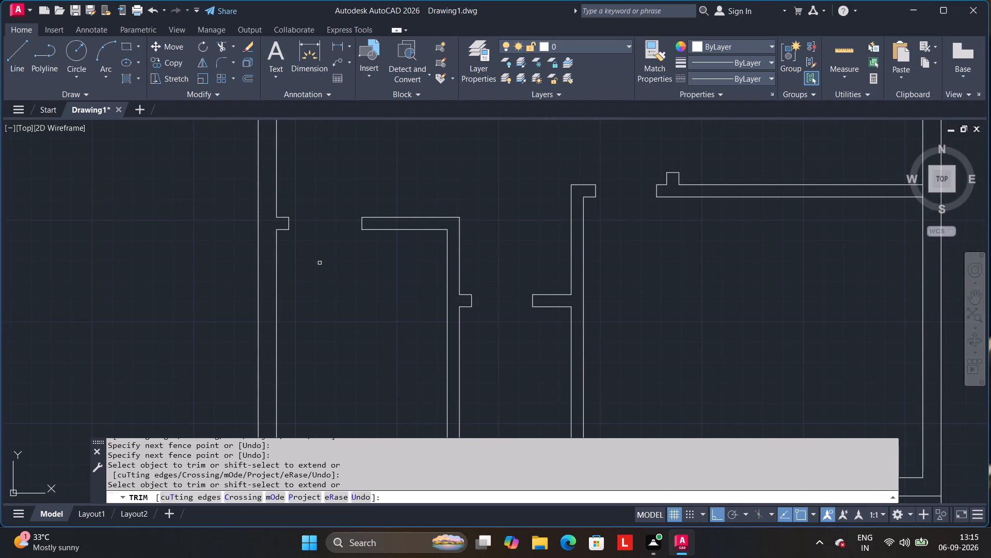
left_click(22, 50)
left_click(273, 220)
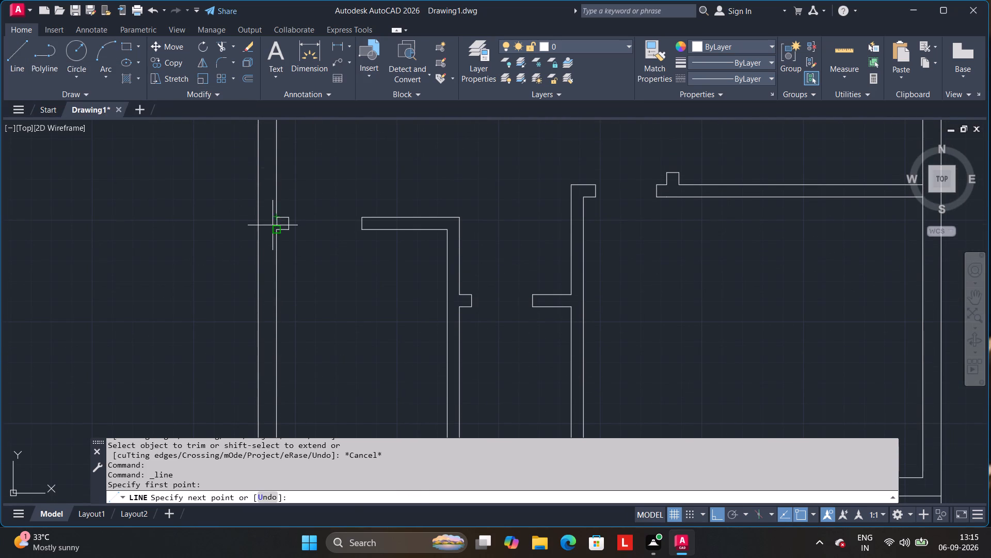
left_click(279, 231)
key("Escape")
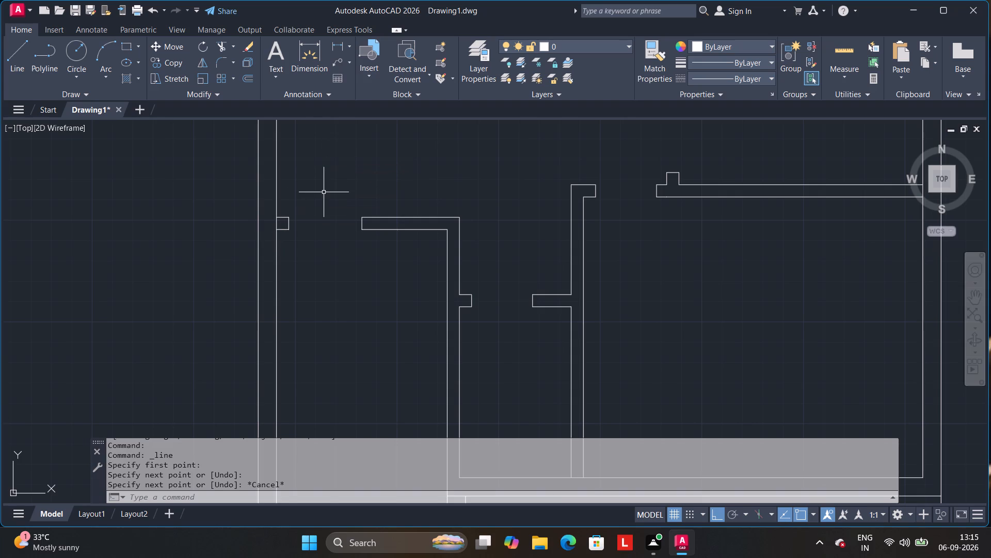
Draw a line across the bottom door opening, joining the outer corners of its two jambs.
middle_click_drag(322, 196, 339, 380)
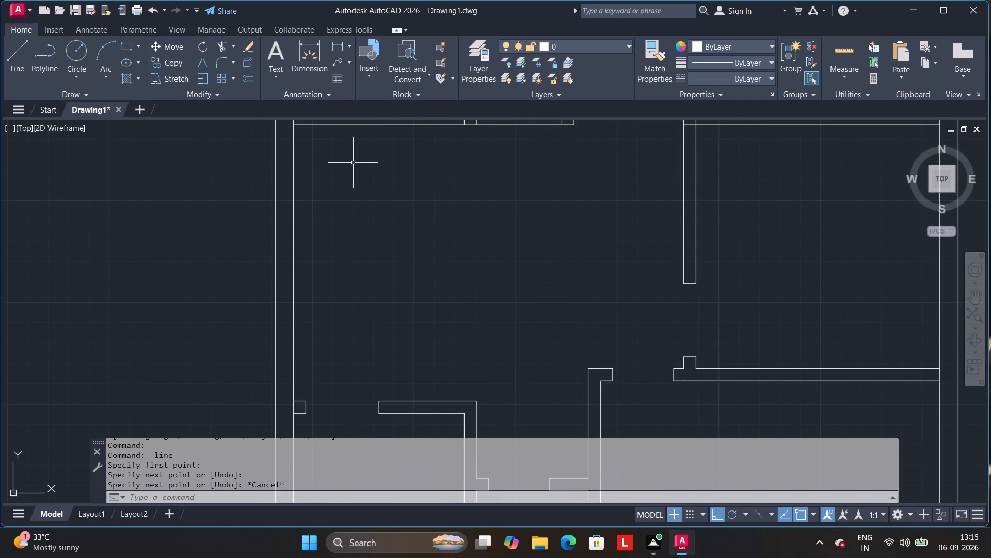
key("Escape")
scroll(391, 254, "down", 1)
middle_click_drag(398, 258, 377, 197)
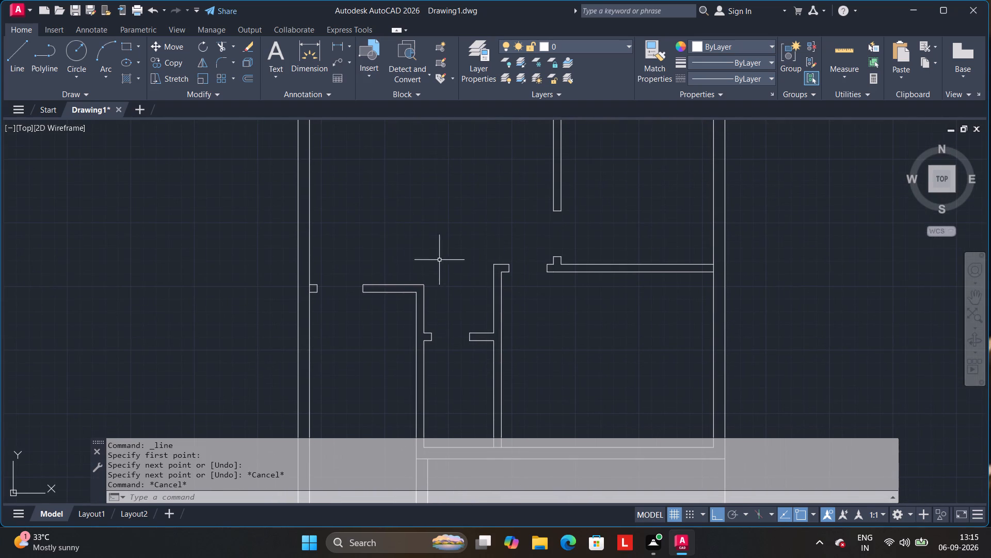
scroll(487, 220, "down", 1)
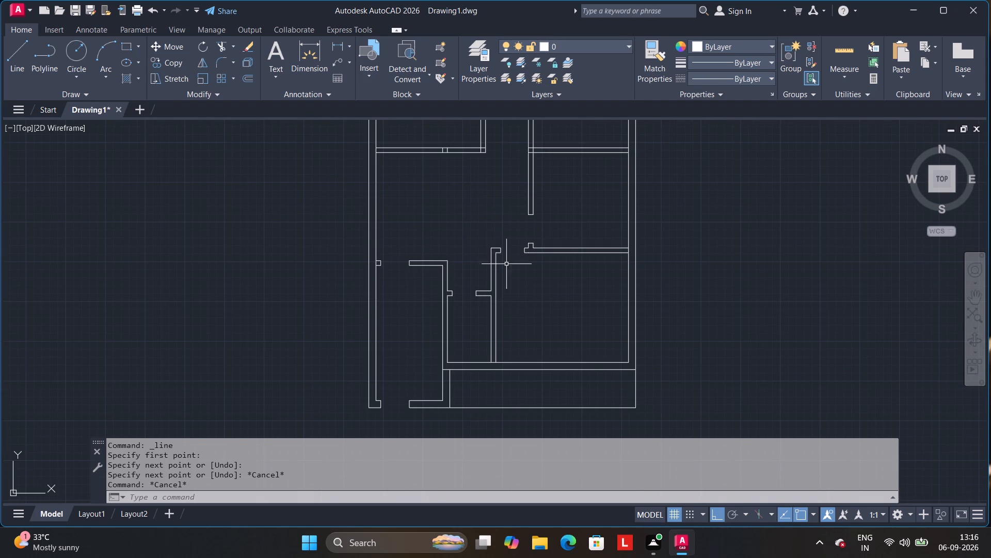
middle_click_drag(551, 335, 544, 311)
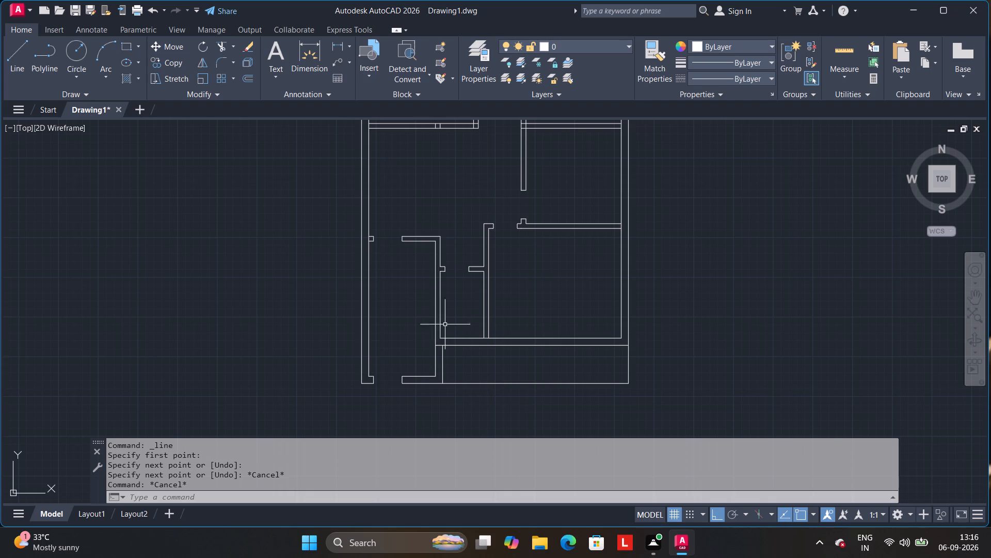
left_click(24, 66)
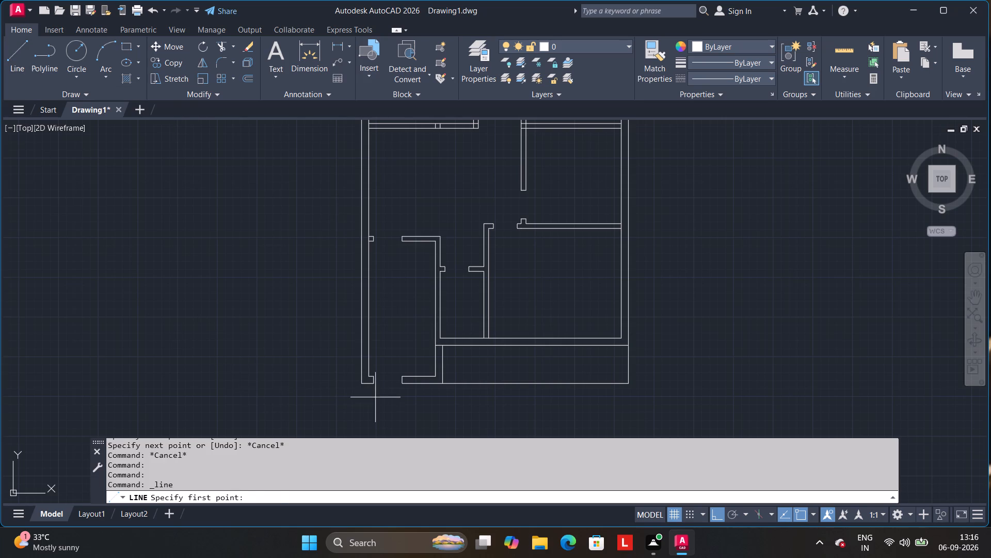
left_click_drag(374, 385, 382, 385)
left_click(402, 384)
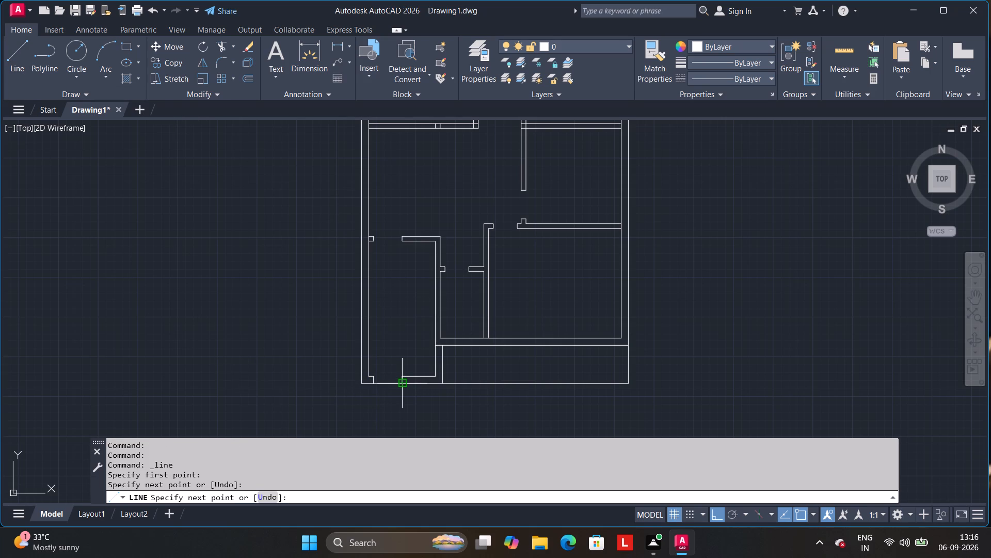
key("Return")
scroll(405, 393, "up", 3)
scroll(393, 390, "down", 2)
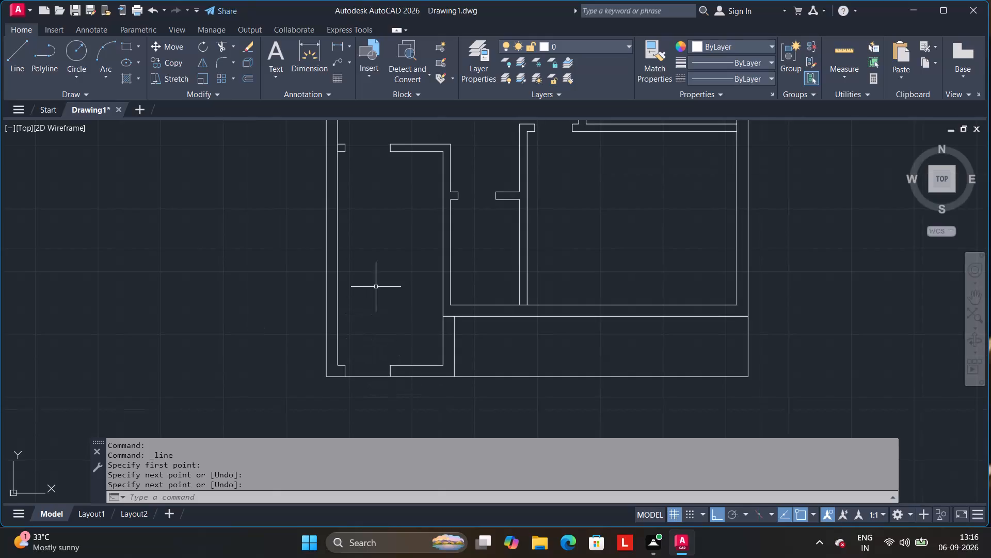
Draw a line across the small middle room's door opening, joining the upper corners of its two jambs.
middle_click_drag(376, 284, 350, 336)
middle_click_drag(391, 360, 340, 355)
scroll(417, 271, "up", 2)
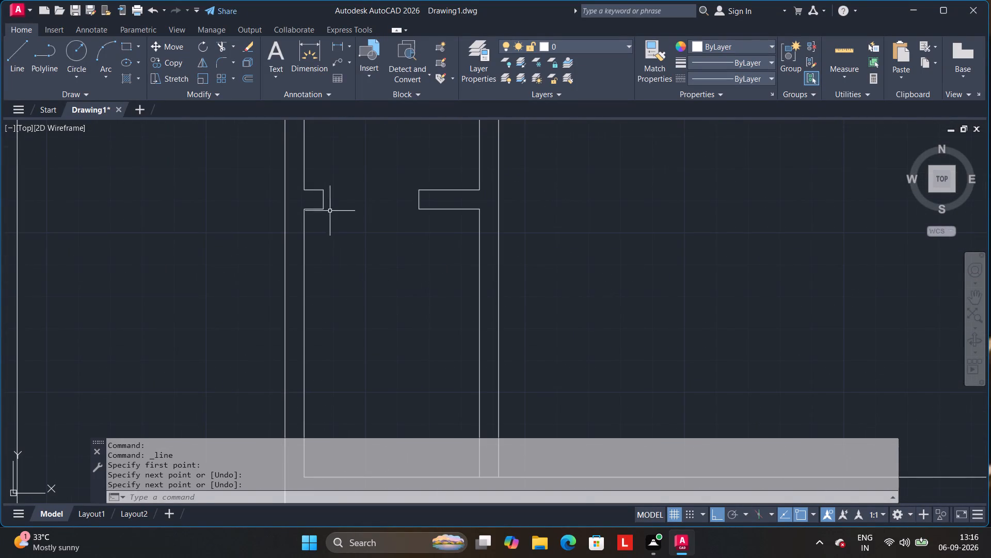
left_click(18, 69)
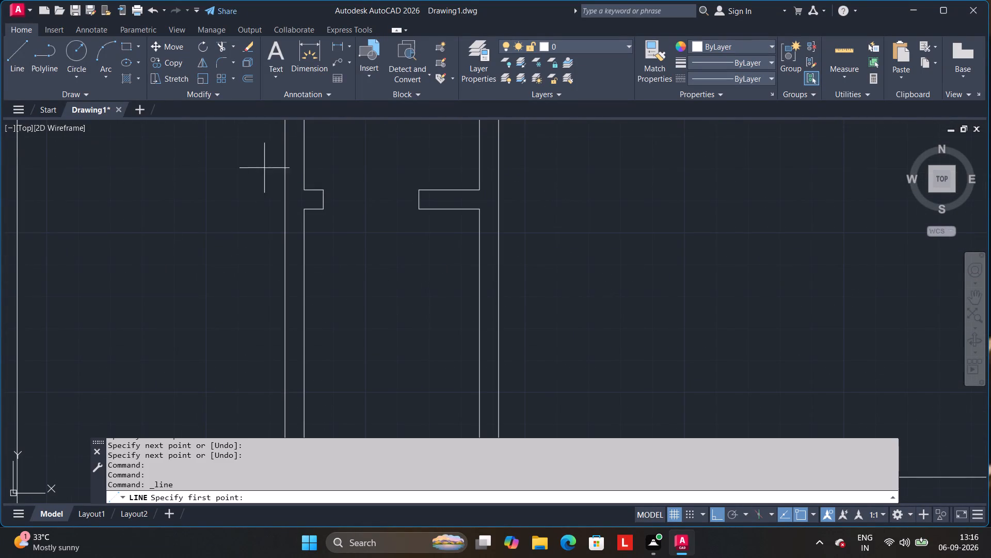
left_click_drag(326, 191, 335, 191)
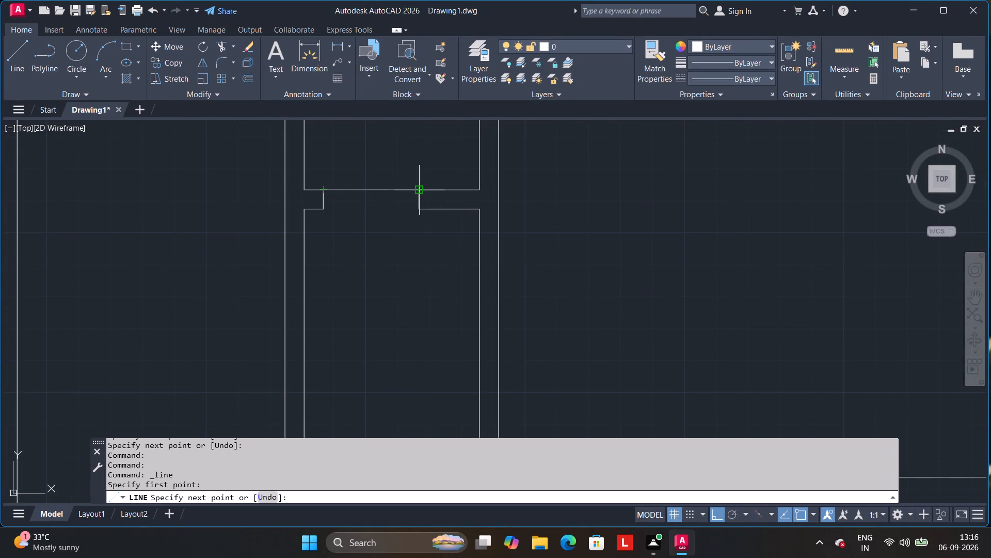
left_click(420, 191)
key("Return")
Draw a line across the door opening beside the left outer wall, joining the upper corners of its two jambs.
key("Return")
scroll(230, 223, "down", 1)
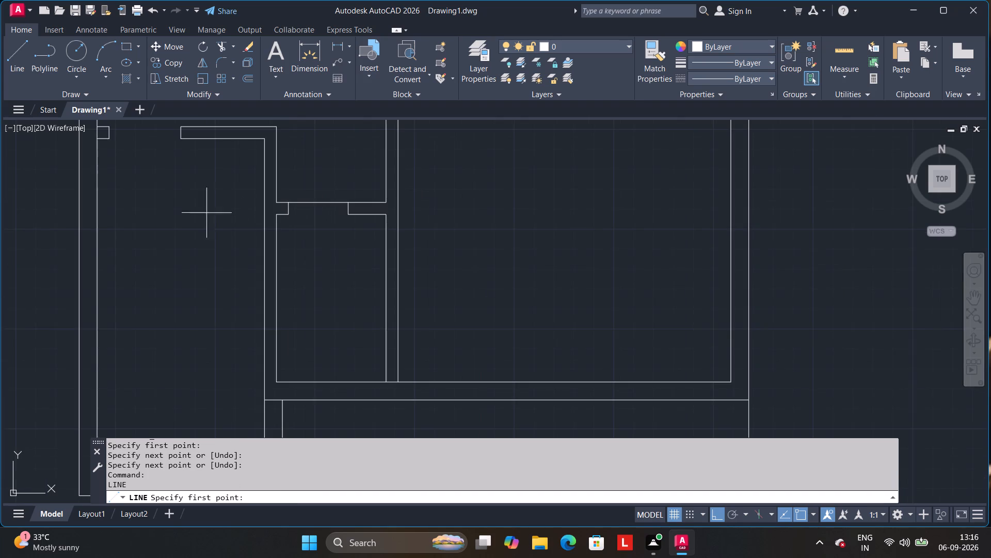
middle_click_drag(180, 200, 229, 285)
scroll(152, 218, "up", 1)
left_click(160, 206)
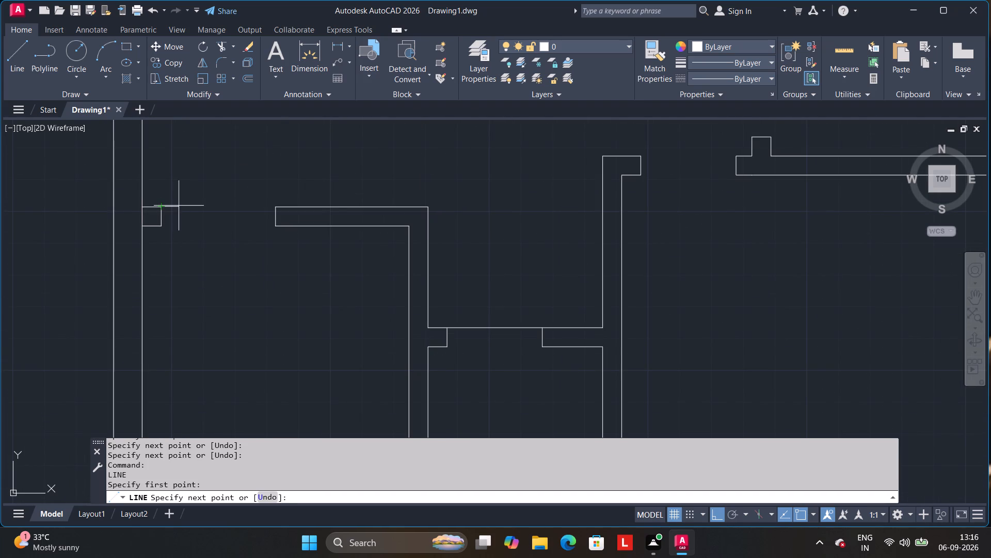
left_click(275, 206)
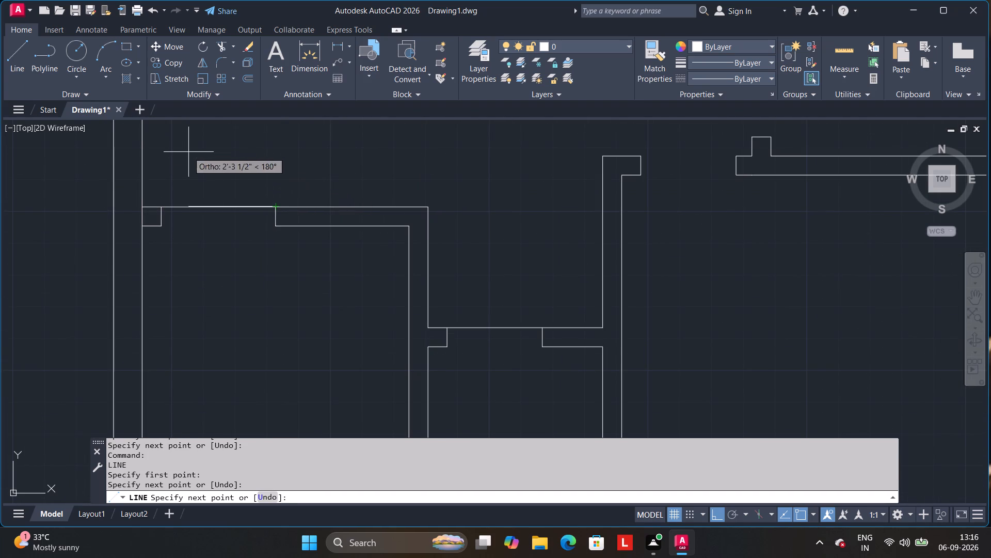
Draw a line across the lower-right room's door opening, joining the upper corners of its two jambs.
left_click(10, 52)
scroll(319, 177, "down", 1)
middle_click_drag(322, 177, 281, 220)
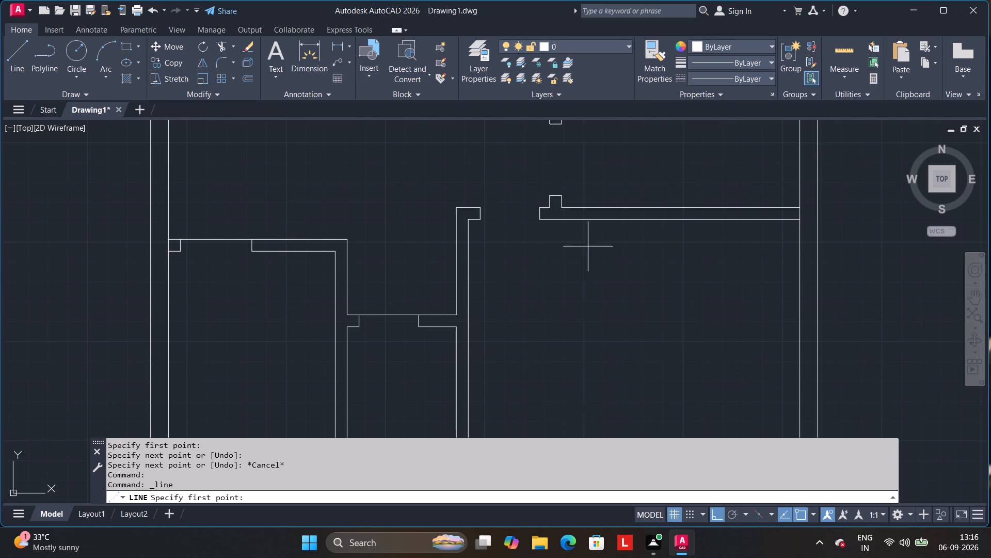
scroll(520, 257, "up", 1)
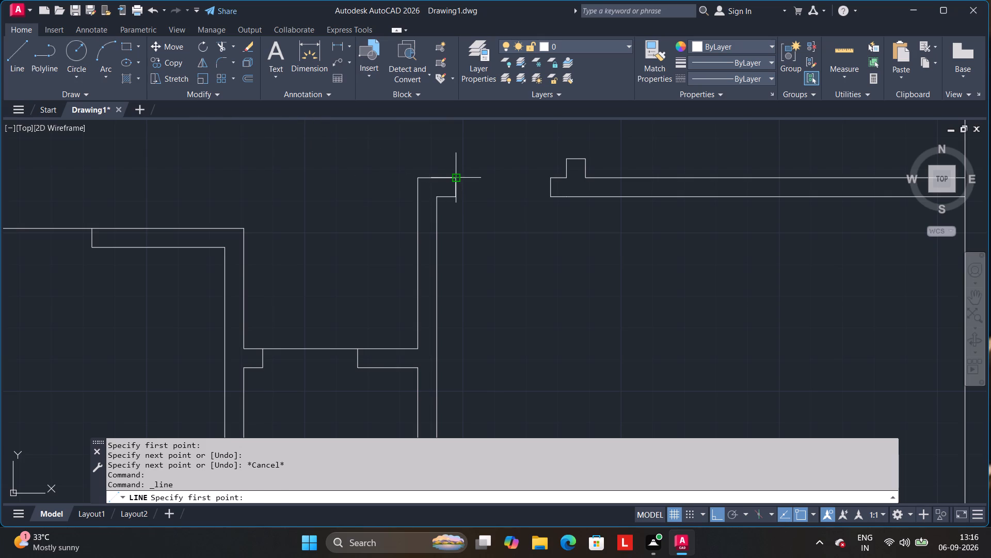
left_click(456, 179)
left_click(553, 178)
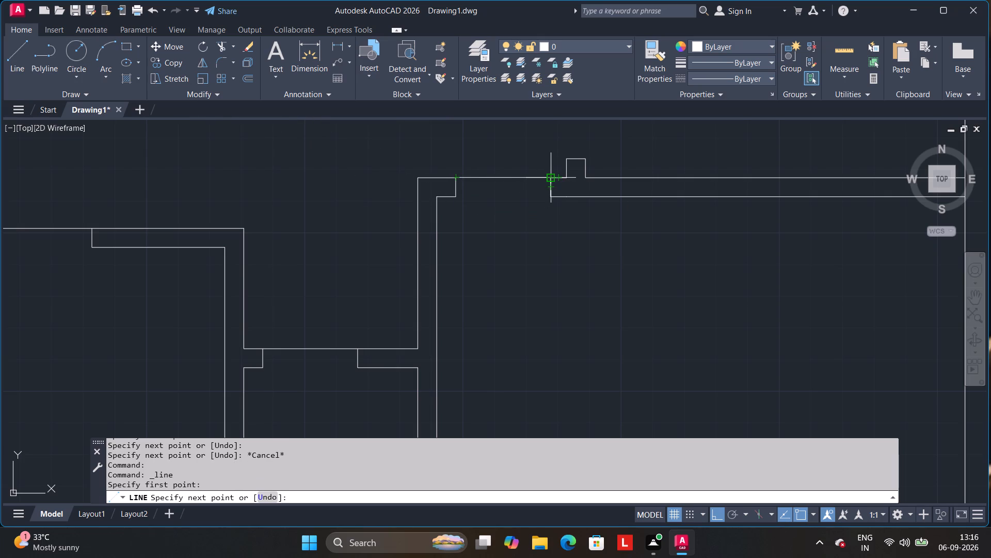
Draw a vertical line across the opening in the vertical partition above that room, joining the jambs' left corners.
left_click(13, 57)
scroll(290, 200, "down", 2)
middle_click_drag(291, 200, 251, 243)
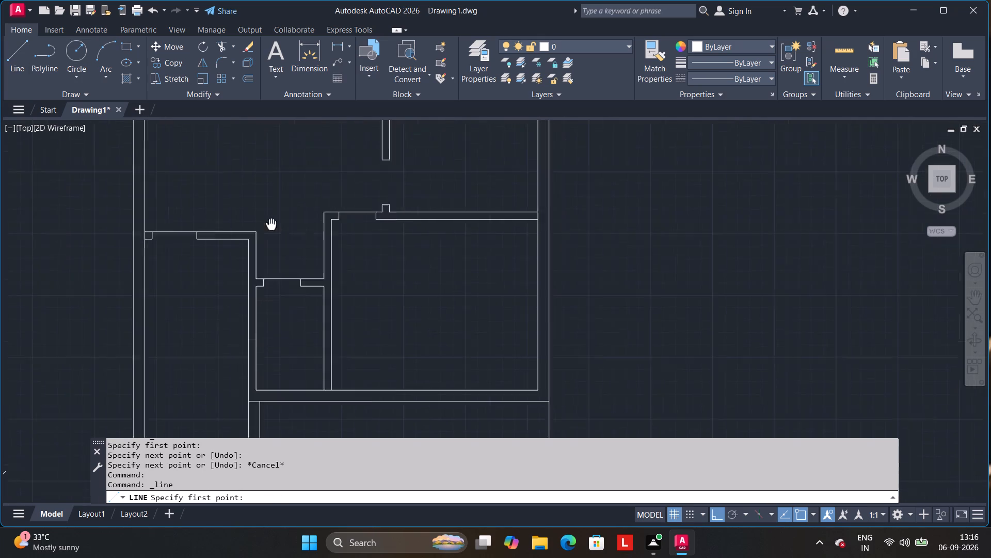
middle_click_drag(251, 243, 181, 301)
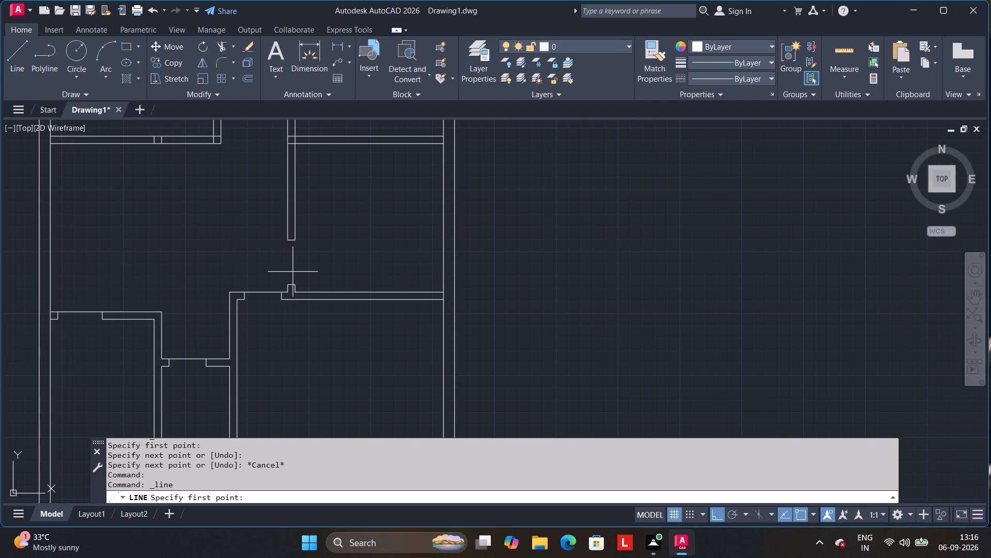
scroll(293, 272, "up", 1)
left_click(281, 222)
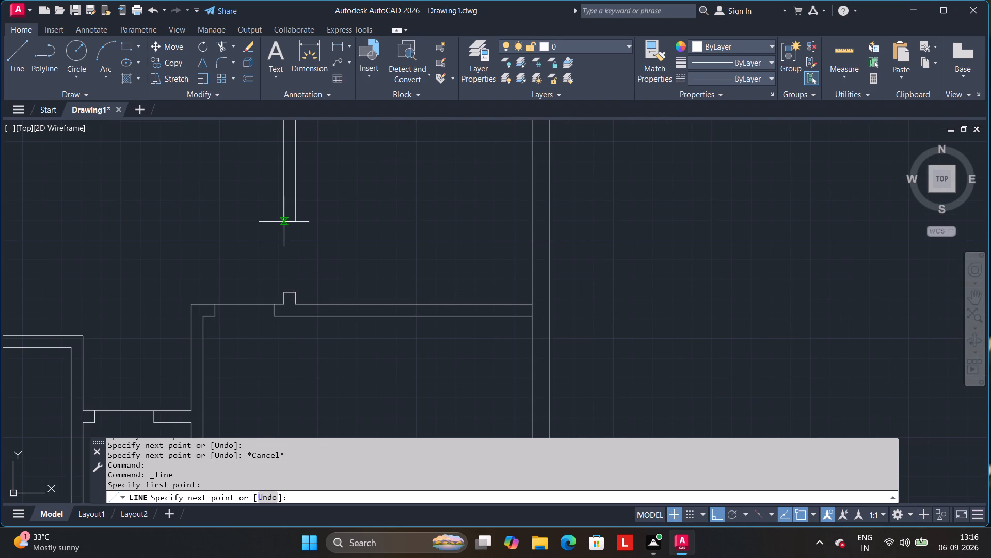
left_click(282, 291)
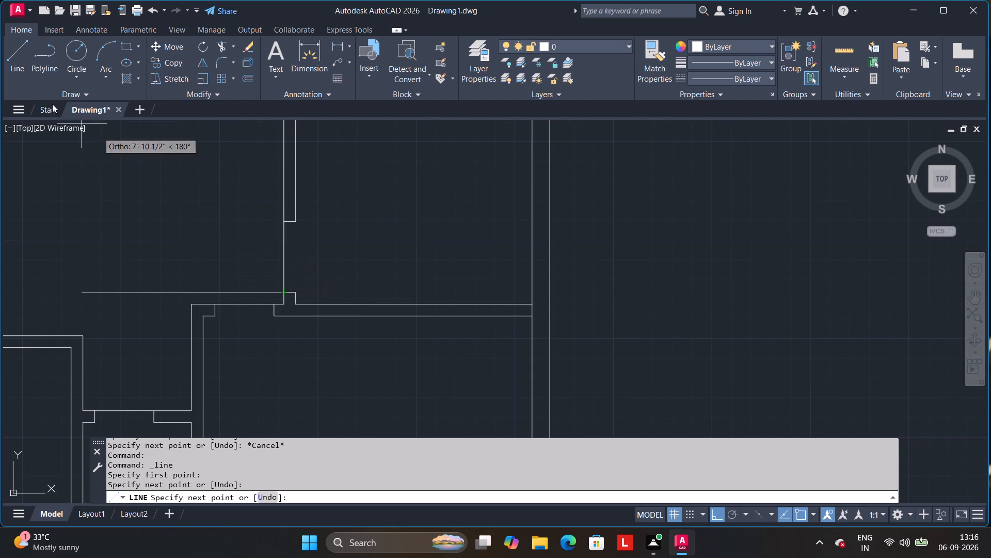
Offset the upper line of the horizontal partition running to the right outer wall 6" upward.
left_click(25, 58)
scroll(195, 241, "down", 1)
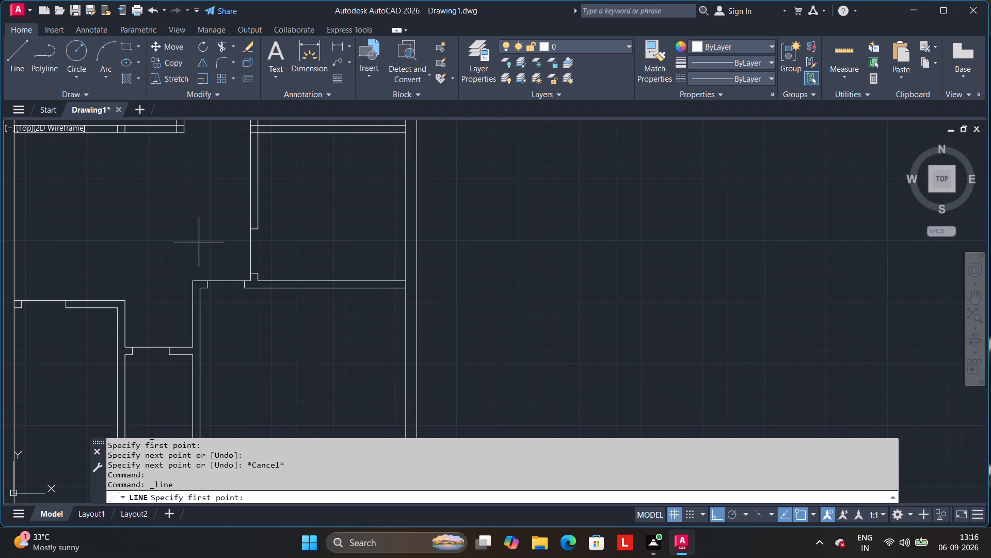
middle_click_drag(223, 242, 241, 349)
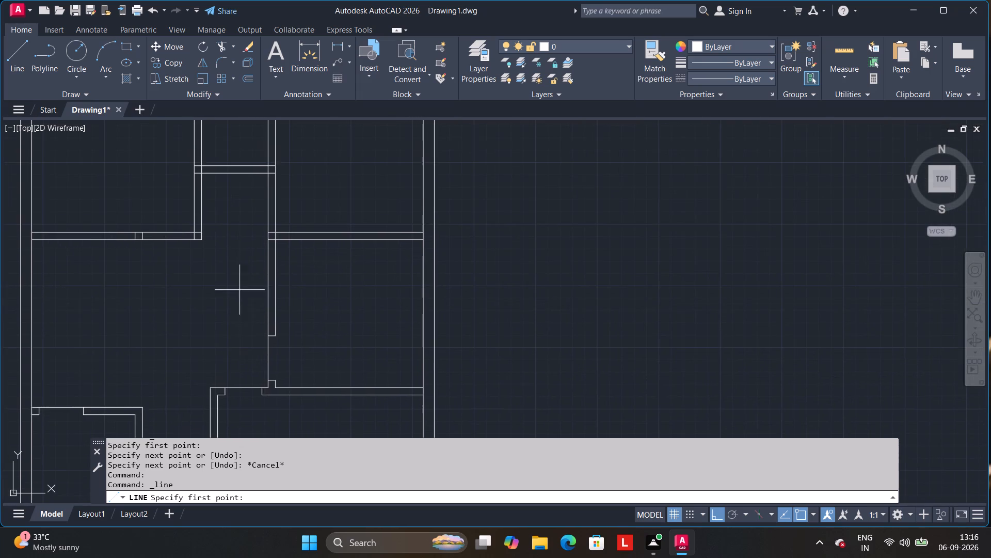
scroll(238, 282, "up", 1)
left_click(247, 77)
middle_click_drag(245, 221, 223, 312)
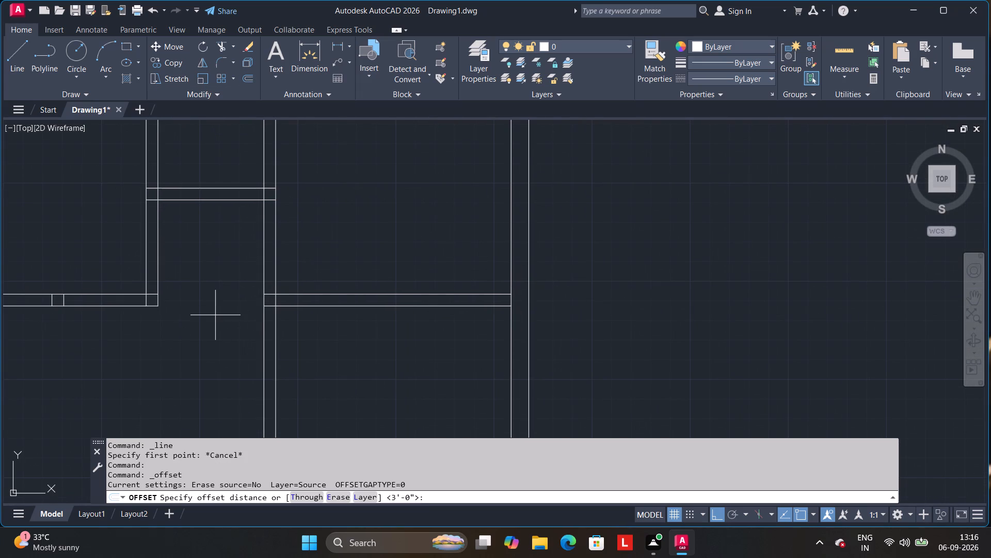
key("6")
key("Return")
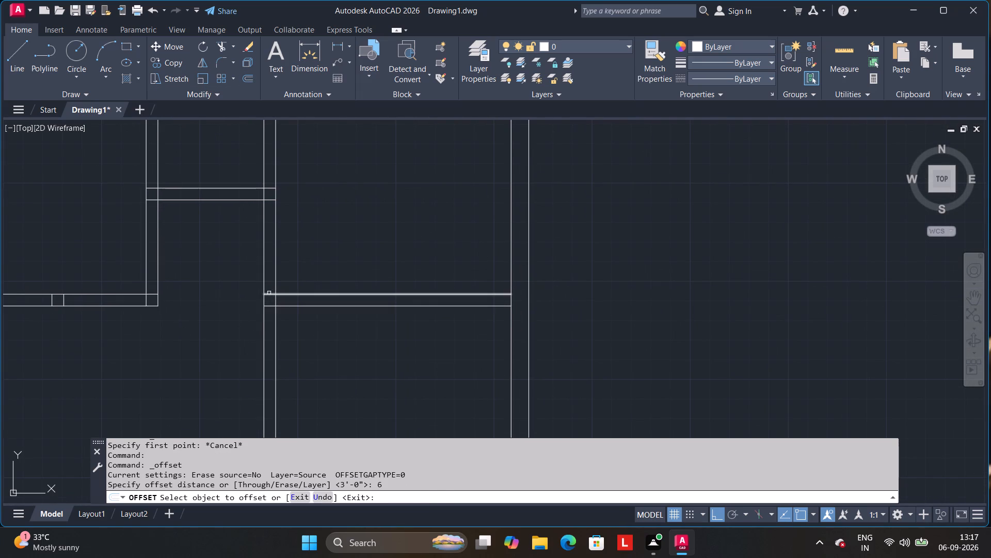
left_click(269, 293)
left_click(334, 244)
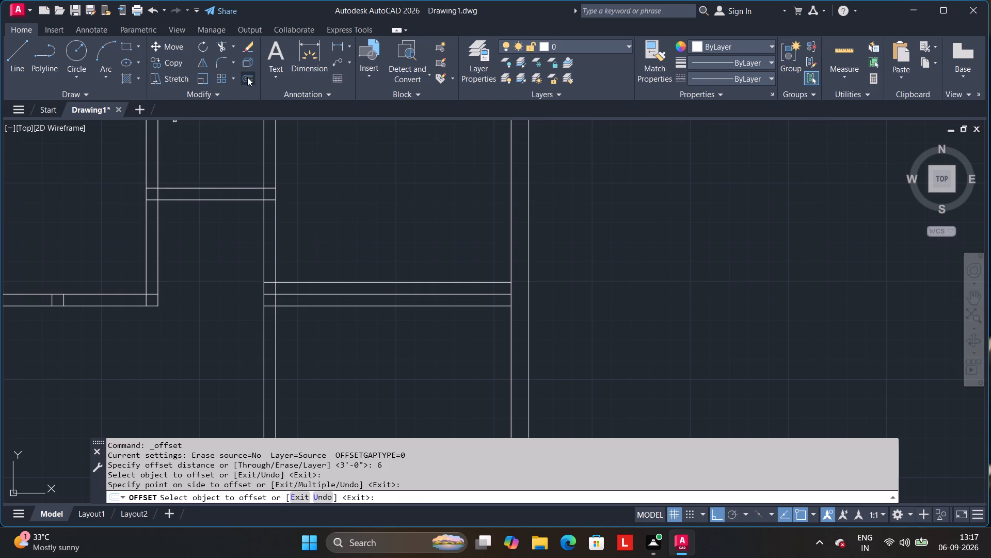
Offset the new jamb line 3' upward.
left_click(247, 77)
type("3'")
key("Return")
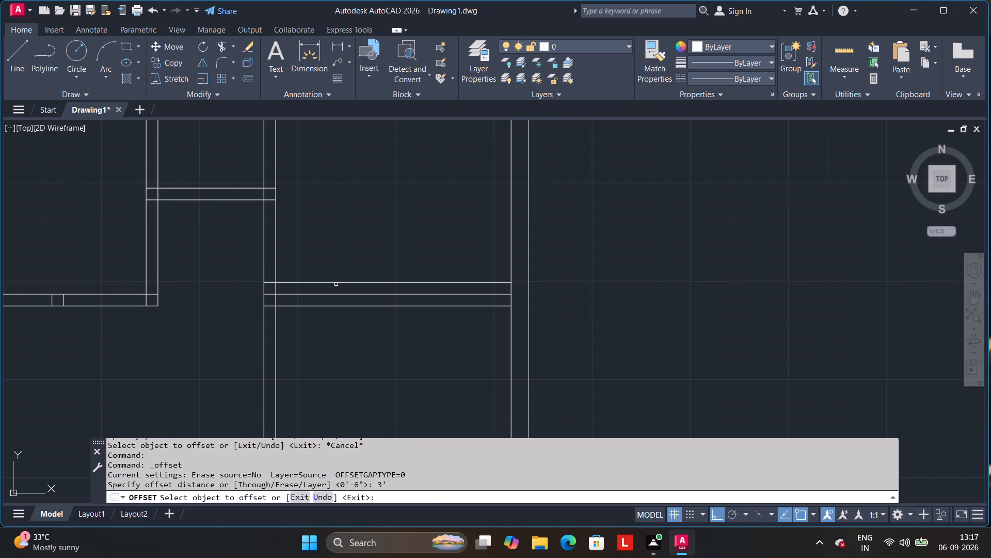
left_click(336, 282)
left_click(326, 249)
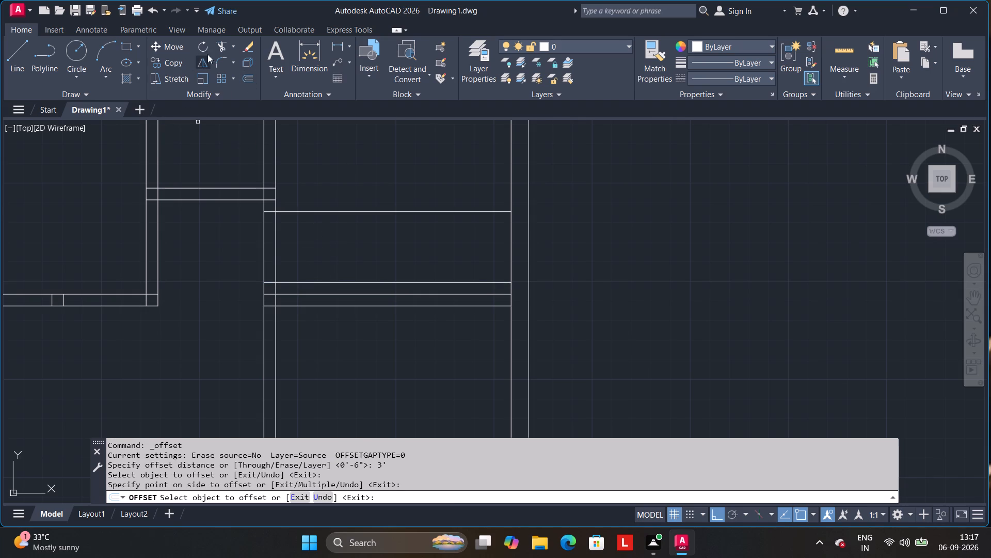
Trim both vertical partition lines between the 3' jambs and the jamb lines extending right of the partition.
left_click(221, 50)
left_click_drag(246, 264, 294, 263)
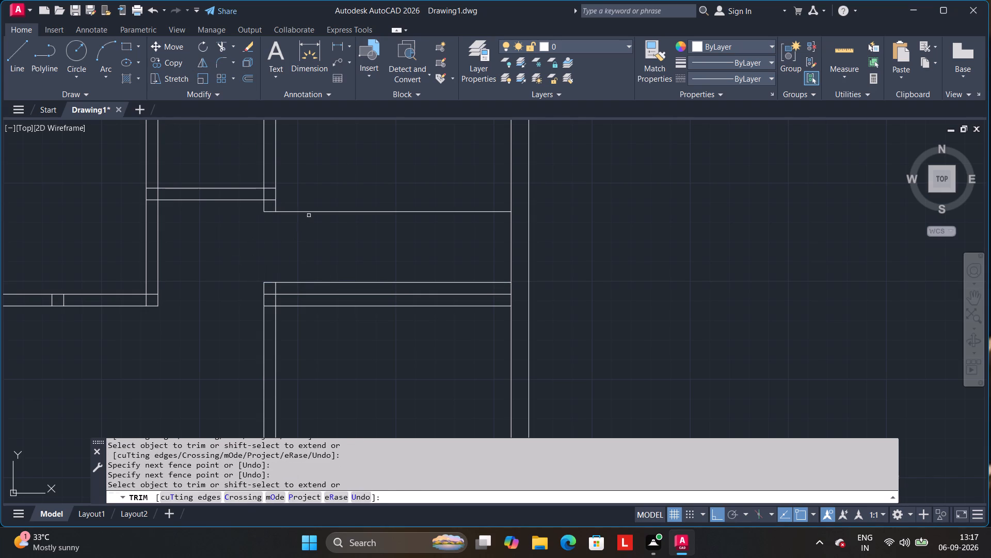
left_click_drag(313, 199, 317, 223)
left_click(326, 282)
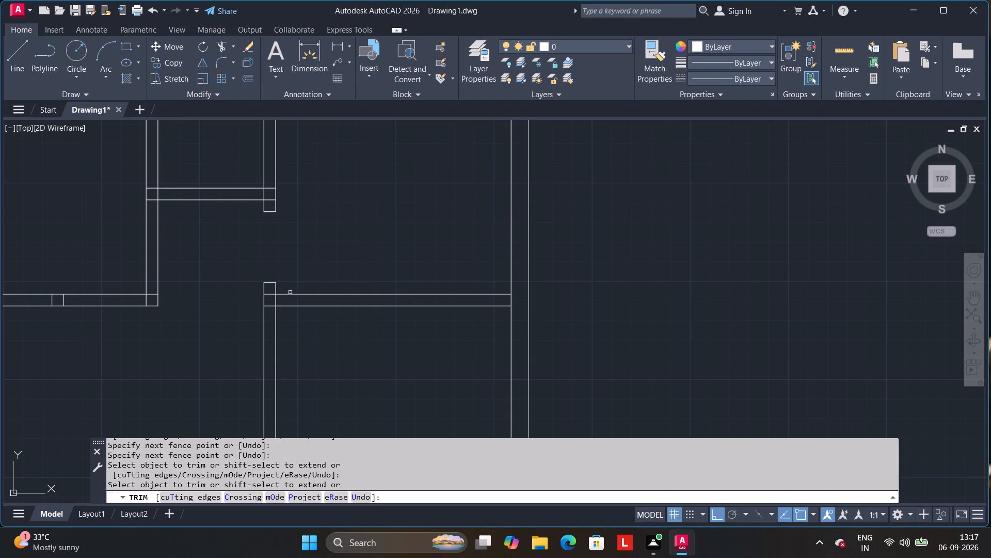
Trim the overlapping lines where the right room's horizontal partition meets the vertical partition below the new opening.
left_click(268, 293)
left_click(269, 307)
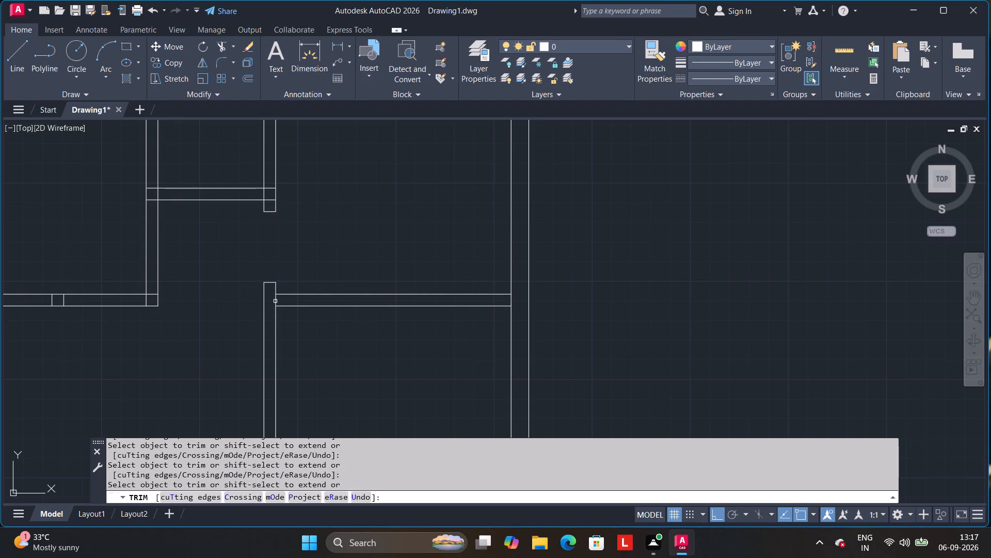
left_click(276, 301)
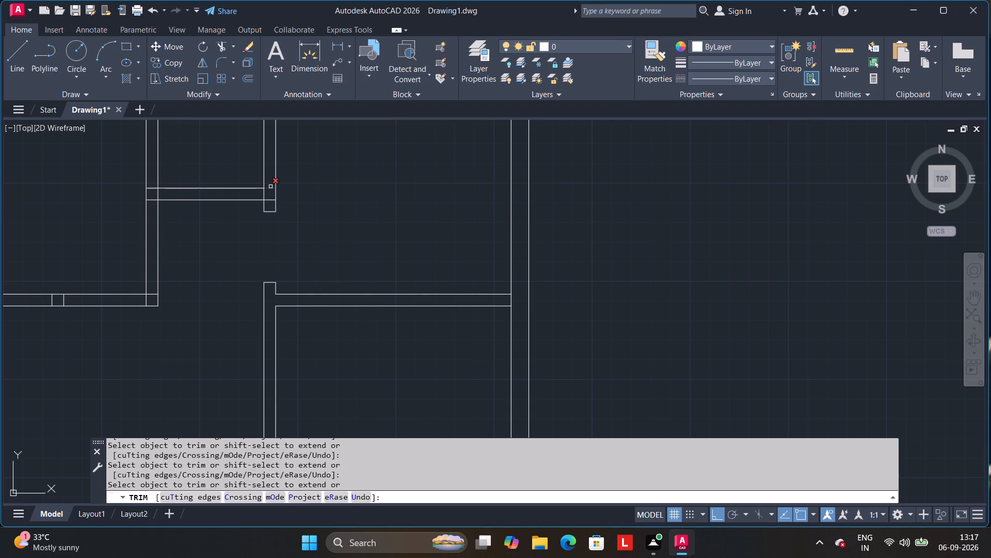
Trim the overlapping lines where the short cross partition above the opening meets the vertical partitions at both ends.
left_click(270, 187)
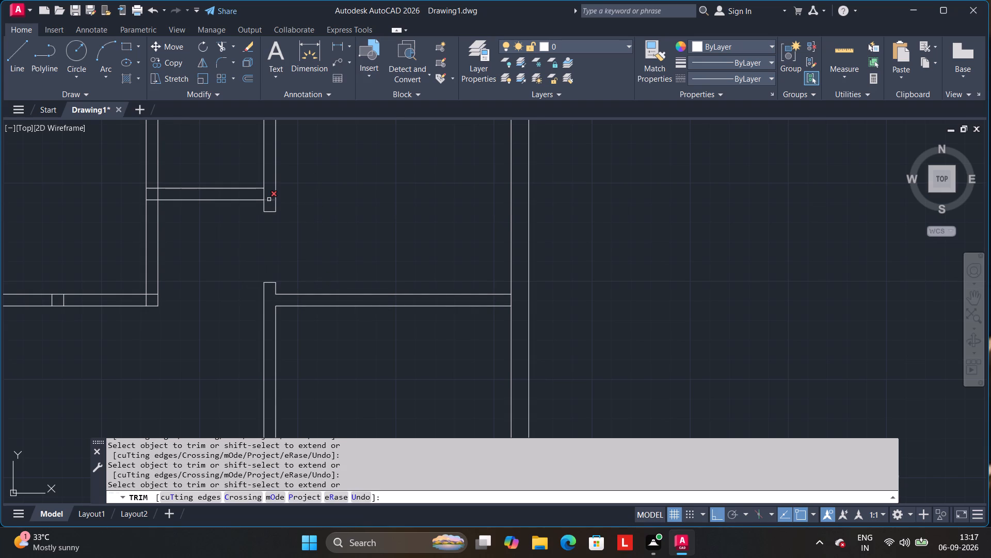
left_click(269, 199)
left_click(263, 194)
left_click(157, 195)
left_click_drag(152, 182, 151, 202)
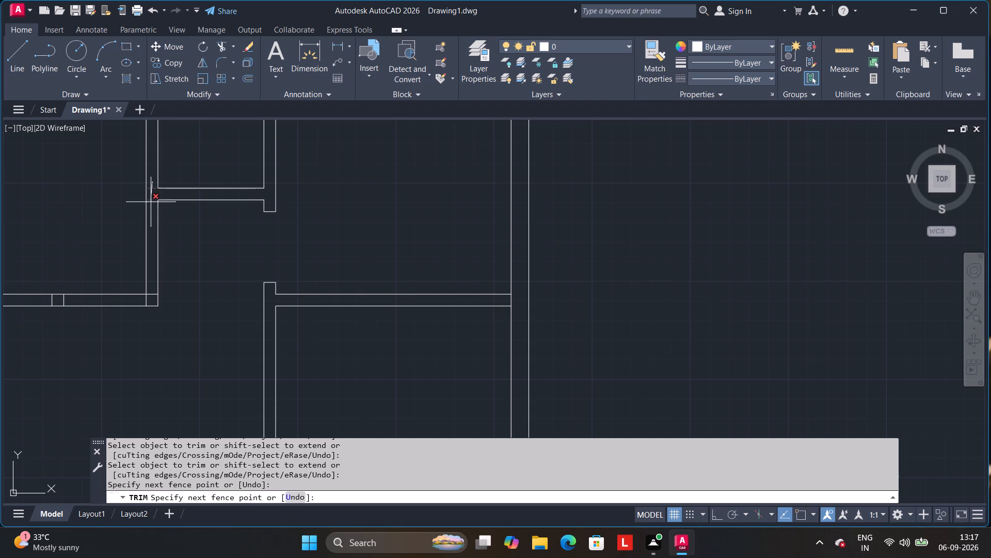
left_click_drag(151, 202, 151, 205)
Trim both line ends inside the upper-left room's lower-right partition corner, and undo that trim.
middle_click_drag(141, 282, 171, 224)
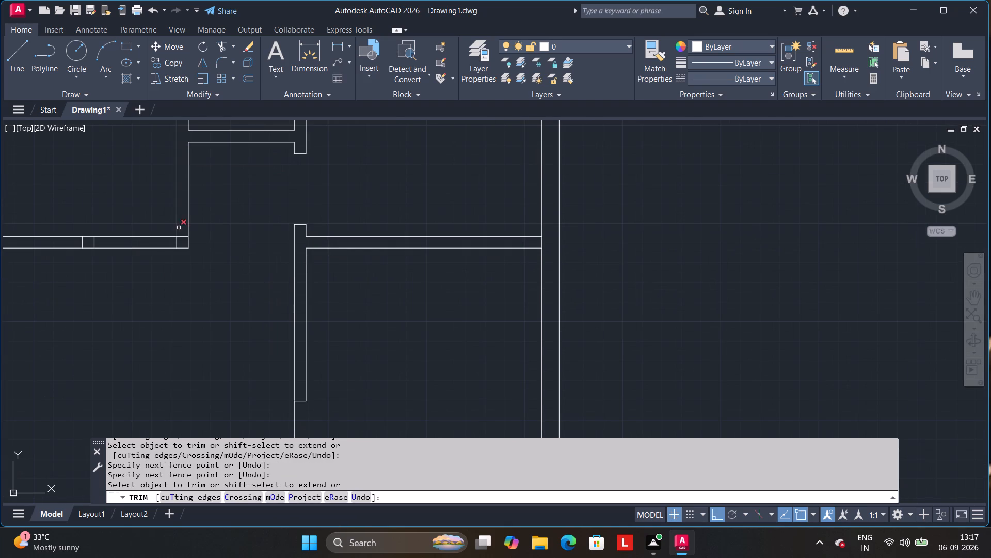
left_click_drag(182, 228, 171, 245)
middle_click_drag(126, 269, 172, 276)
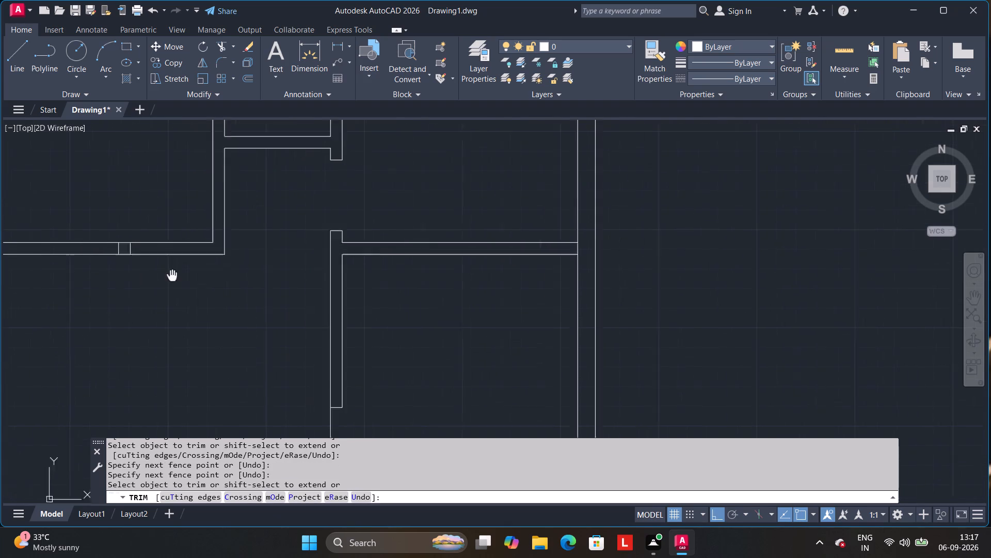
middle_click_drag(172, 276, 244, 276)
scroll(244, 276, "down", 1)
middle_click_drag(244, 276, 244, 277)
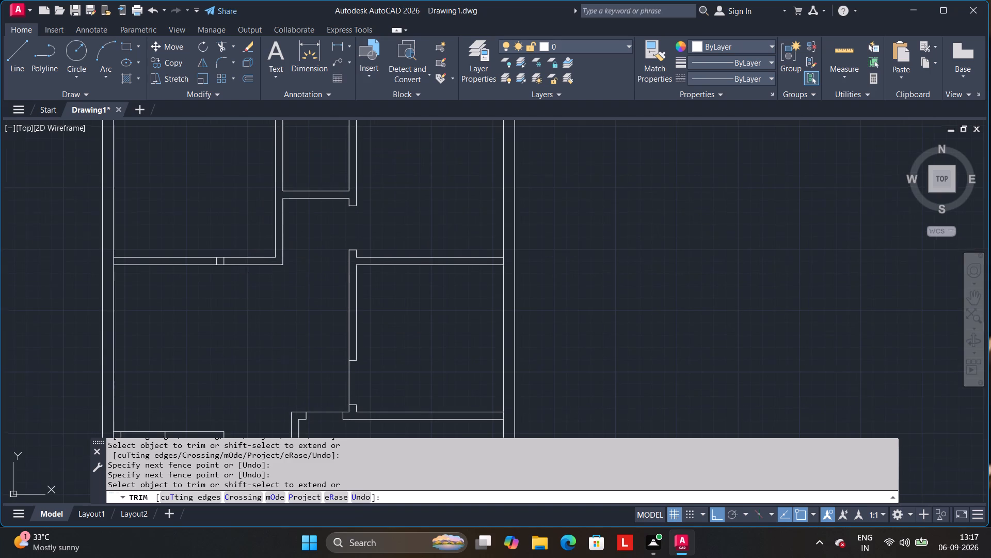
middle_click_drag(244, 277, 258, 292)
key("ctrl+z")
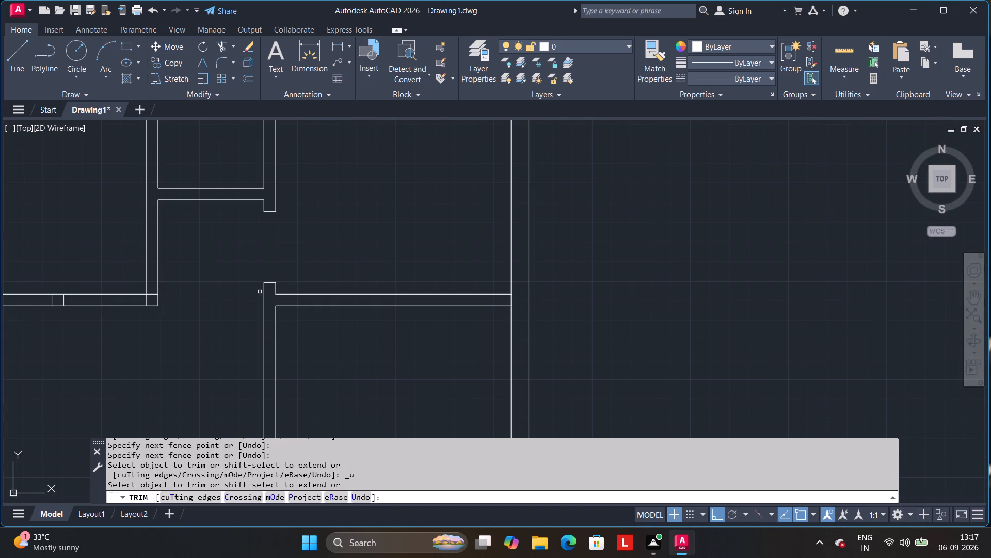
Trim only the horizontal line end inside the upper-left room's lower-right partition corner, keeping the vertical one.
left_click(151, 296)
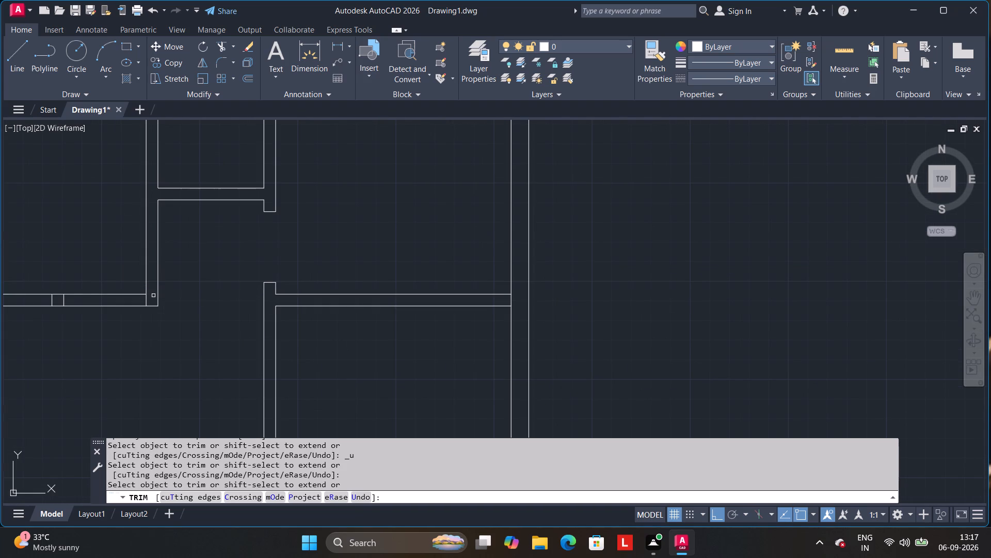
key("Escape")
Measure the length of the upper-left room's bottom partition between the small jamb lines and the vertical partition.
left_click(341, 49)
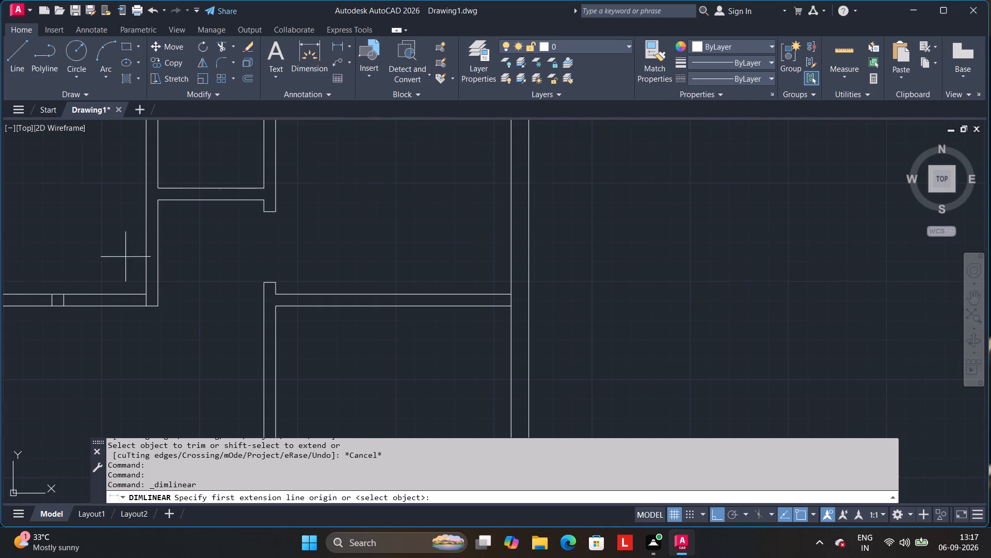
left_click_drag(62, 309, 68, 309)
left_click(144, 304)
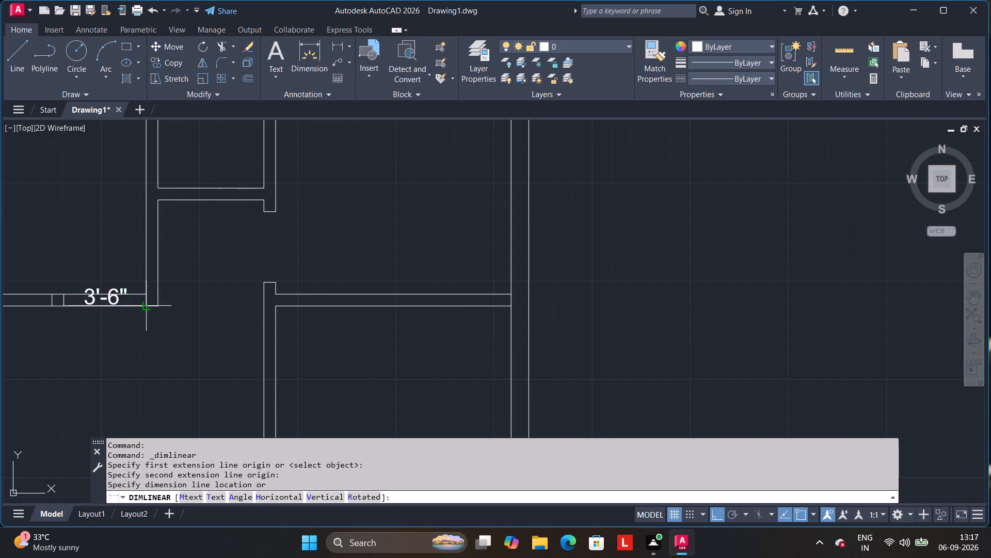
key("Escape")
Trim away the farther jamb line and the upper wall line between the remaining jamb and vertical partition below the upper-left room.
scroll(130, 340, "down", 1)
middle_click_drag(118, 356, 172, 342)
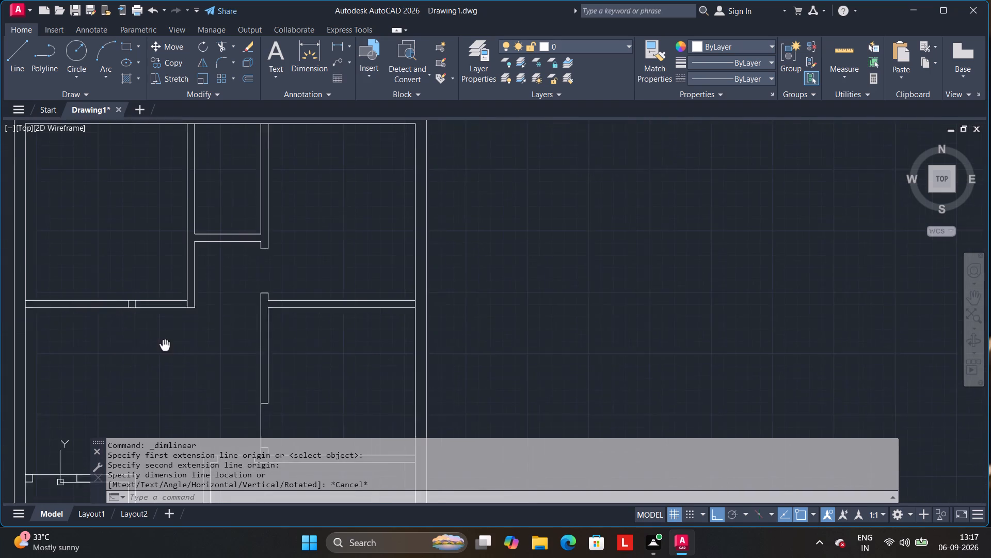
middle_click_drag(172, 342, 176, 341)
scroll(143, 326, "up", 1)
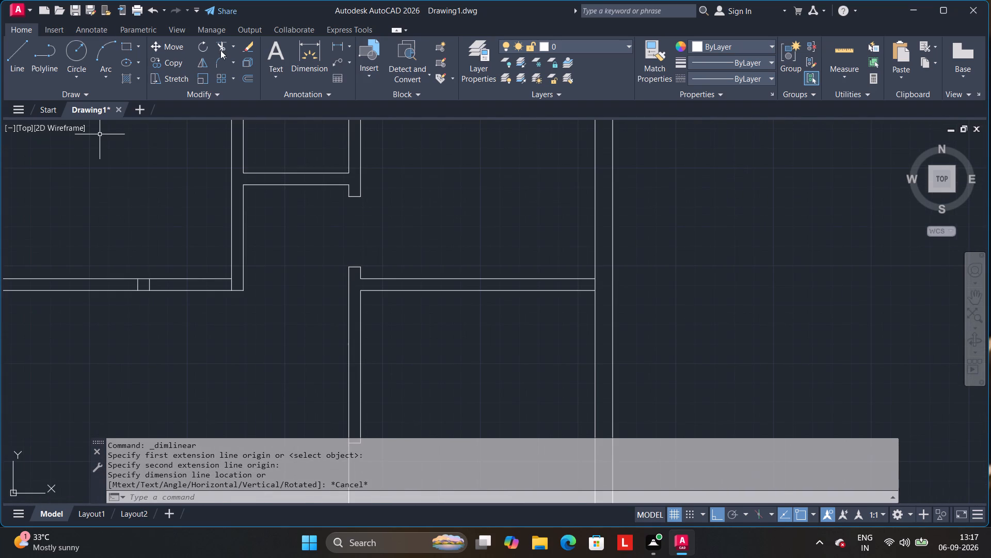
left_click(220, 50)
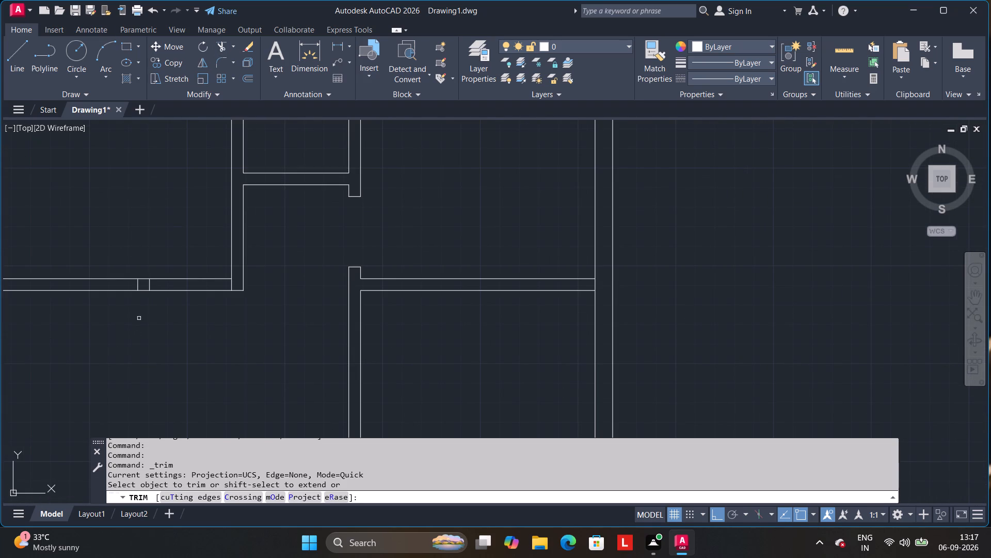
left_click(139, 287)
key("Escape")
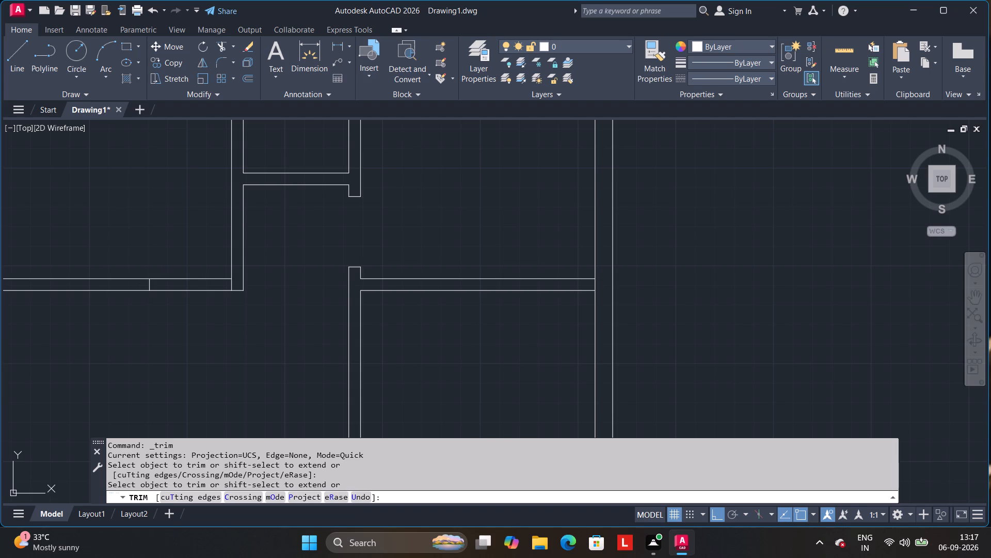
left_click(221, 41)
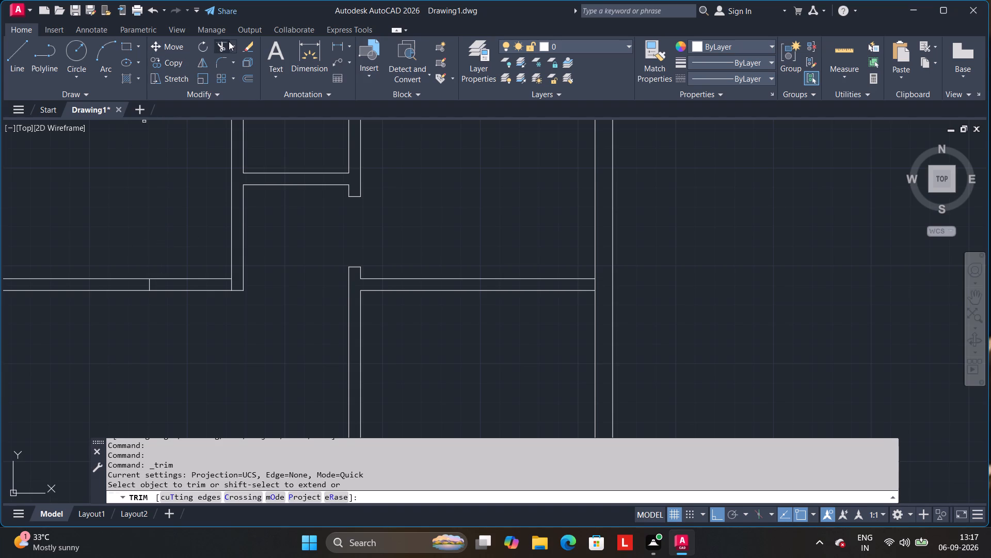
left_click(181, 279)
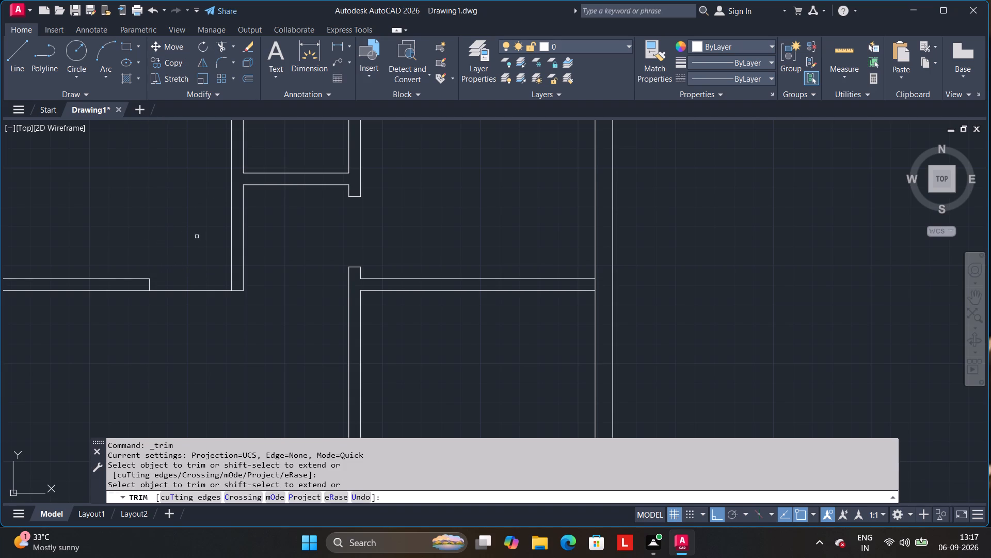
key("Escape")
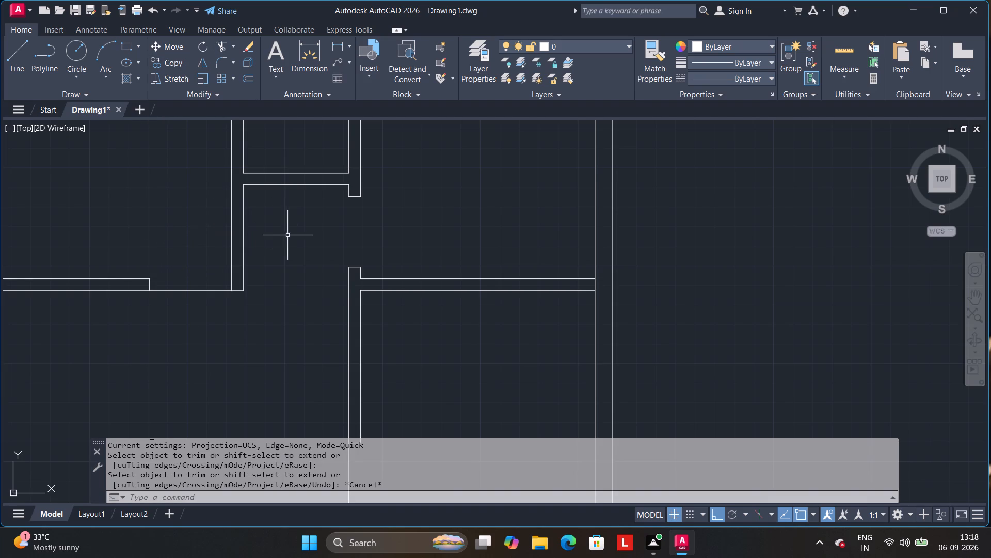
Draw a vertical threshold line across the upper-right room's door opening, along the corridor-side face of the partition.
middle_click_drag(289, 236, 218, 273)
scroll(218, 274, "down", 1)
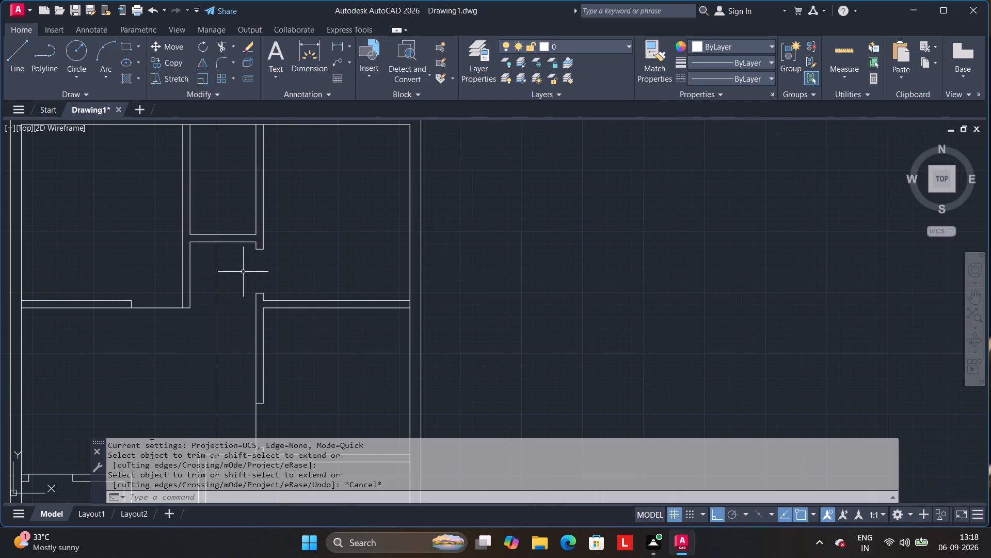
middle_click_drag(225, 295, 245, 259)
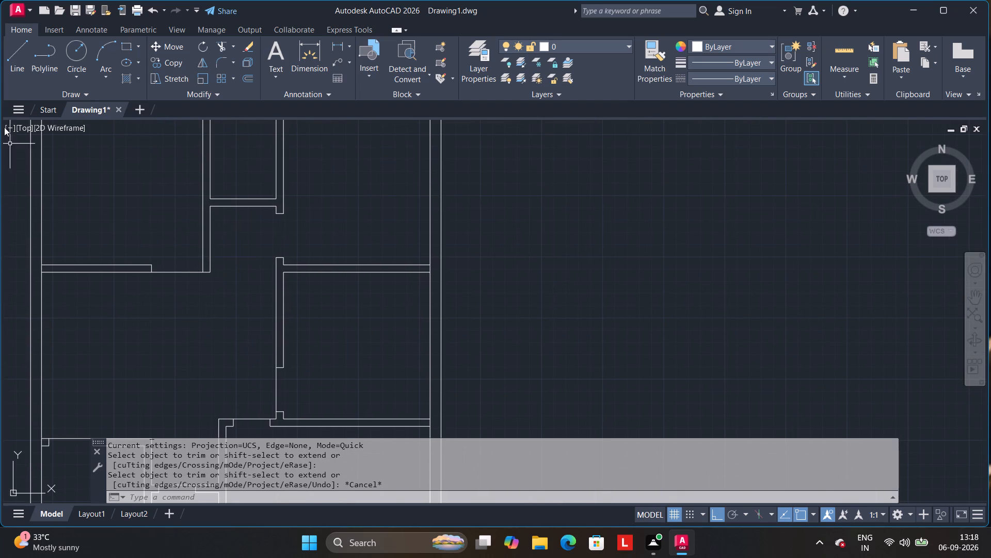
left_click(17, 53)
scroll(212, 288, "up", 1)
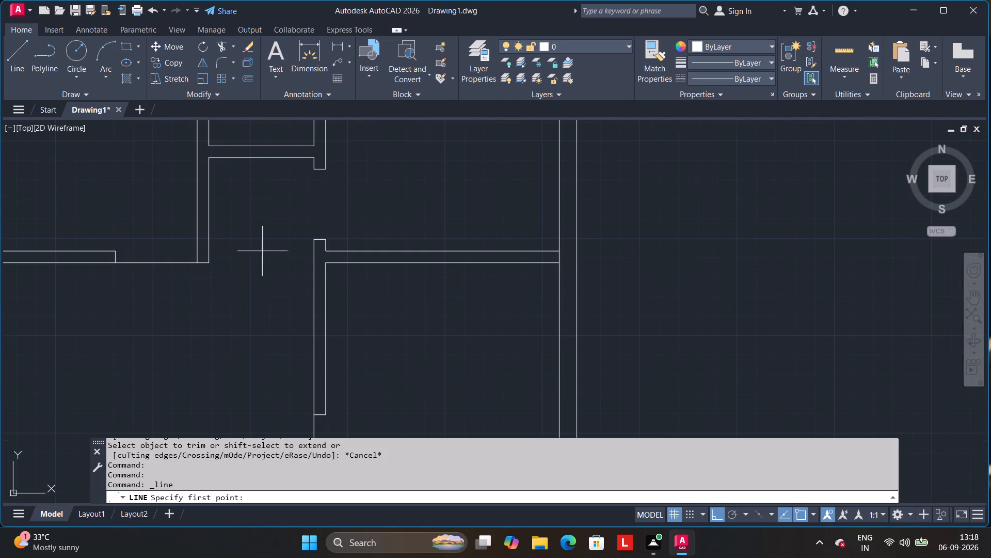
left_click(315, 169)
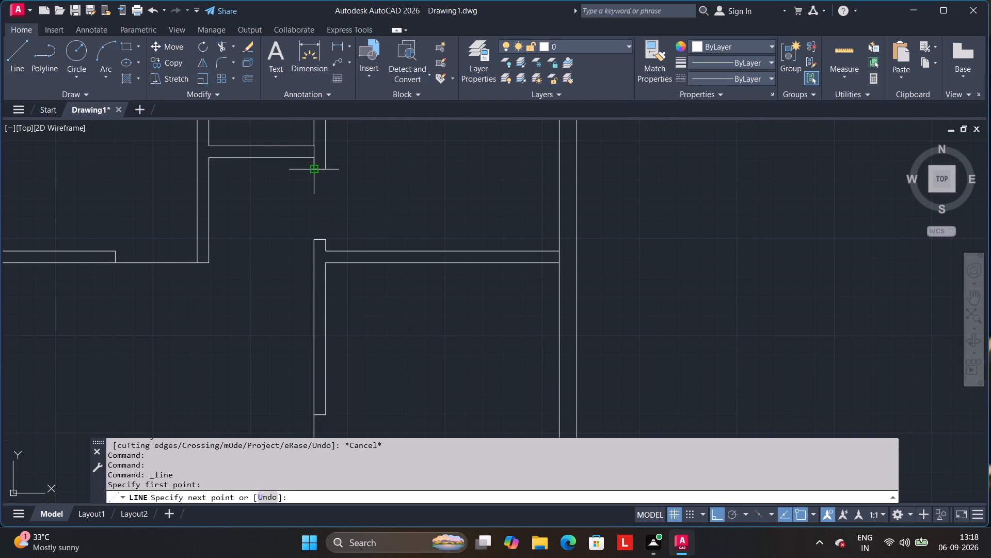
left_click(312, 237)
key("space")
Replace the threshold line on the upper edge of the lower-left room's door opening with one along its lower edge.
scroll(247, 251, "down", 1)
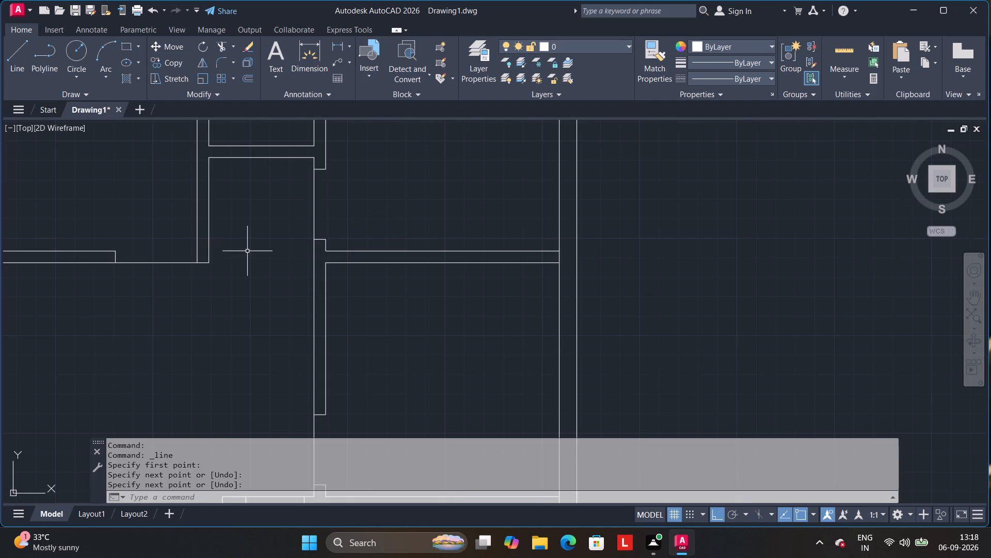
scroll(247, 263, "down", 1)
middle_click_drag(249, 296, 274, 252)
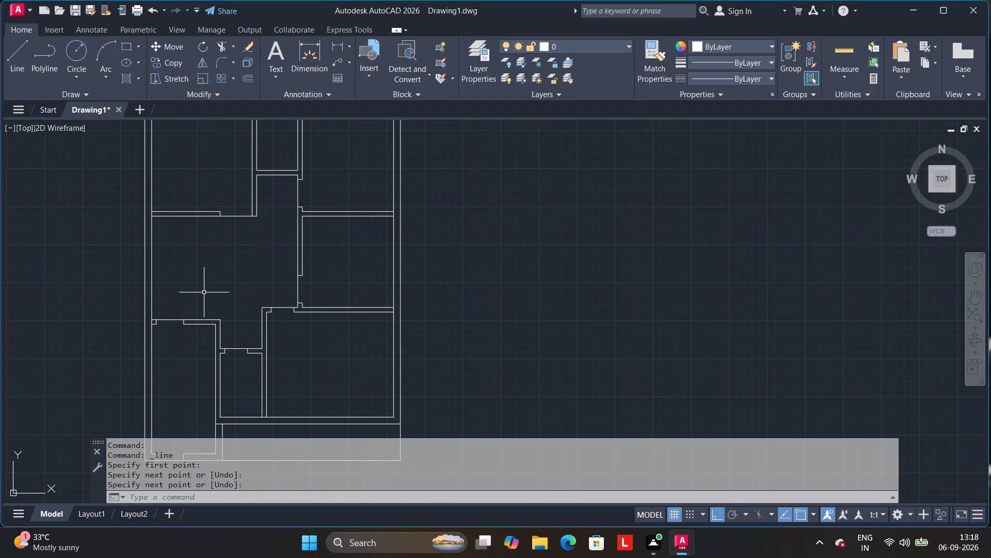
left_click(174, 318)
key("Delete")
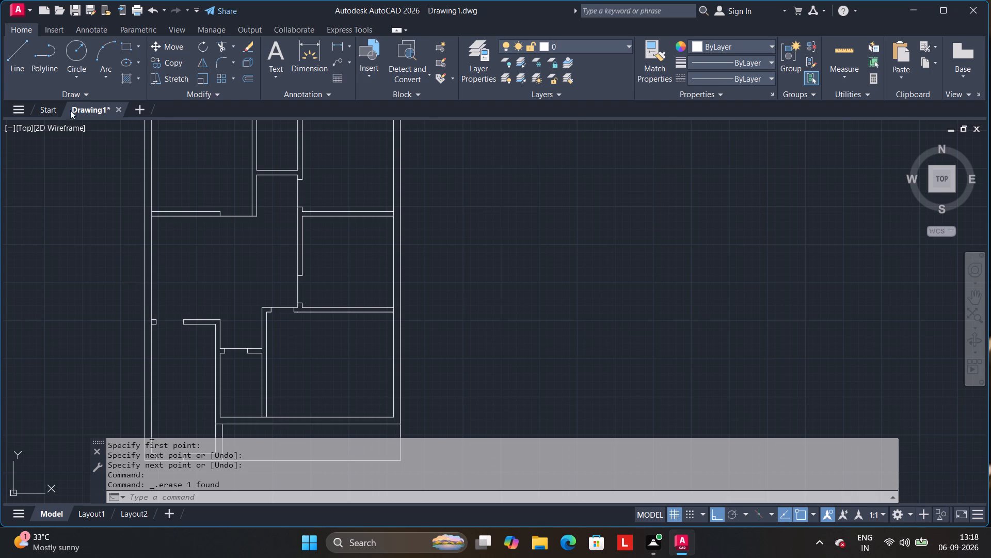
left_click(14, 57)
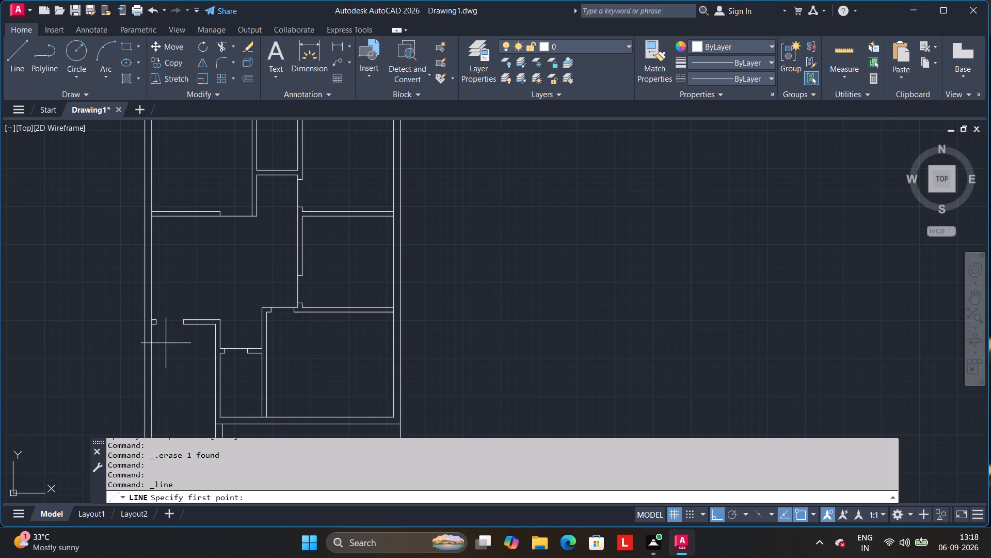
scroll(162, 349, "up", 2)
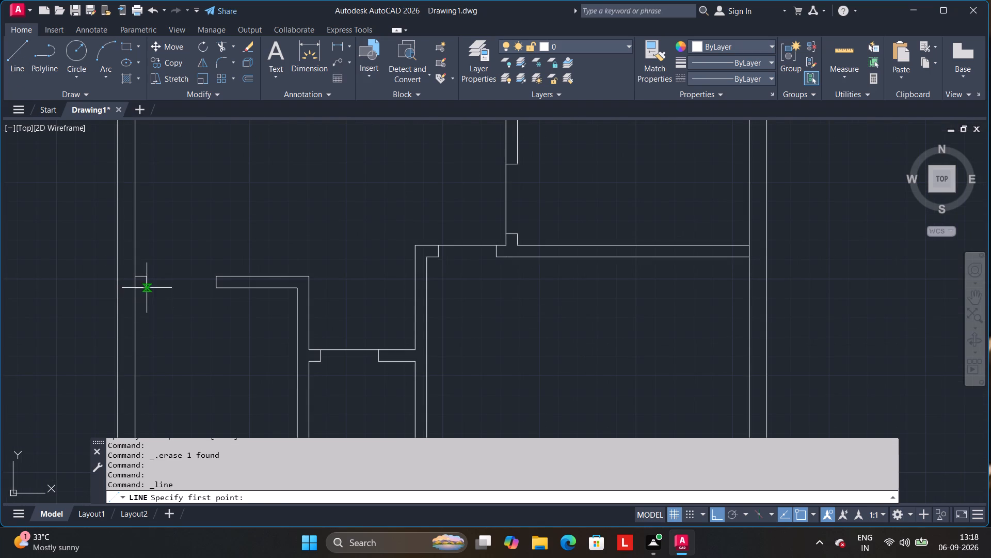
left_click(146, 288)
left_click(217, 288)
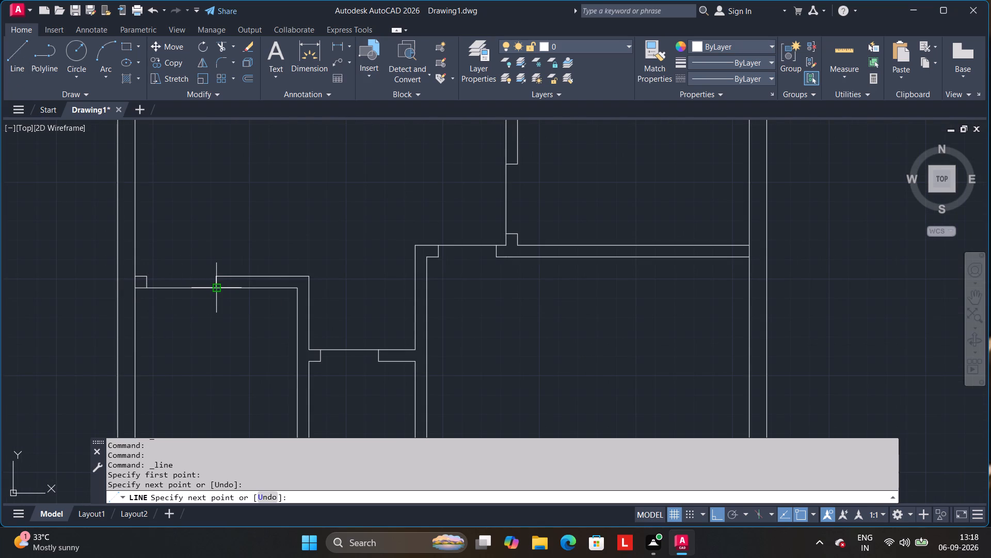
key("space")
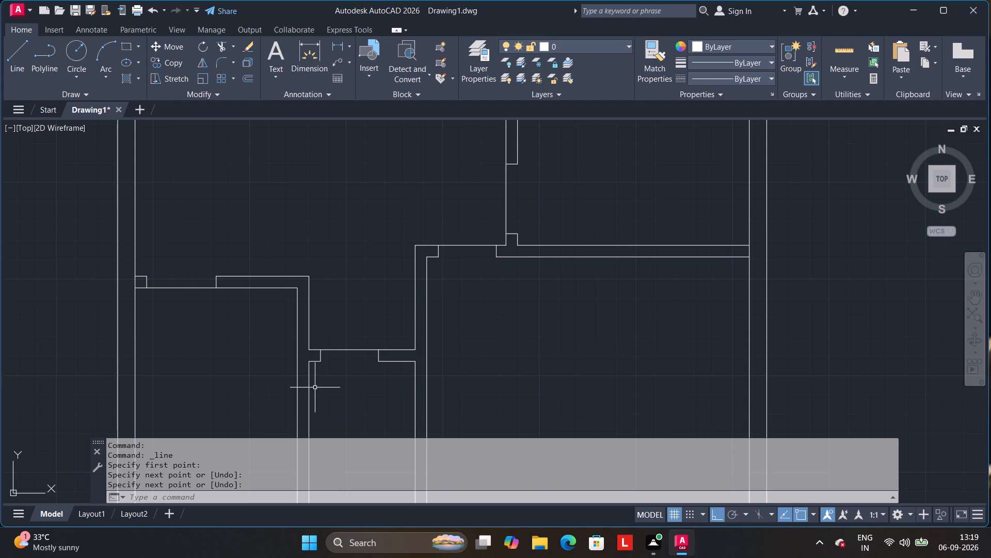
Insert the Door - Imperial block from the architectural tool palette outside the plan, beside the left outer wall.
scroll(356, 308, "down", 1)
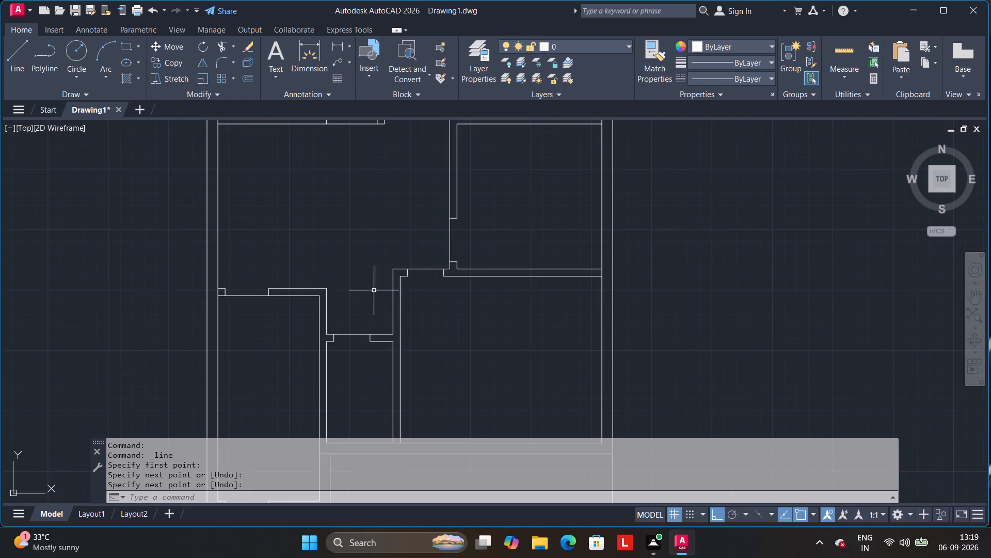
middle_click_drag(379, 227, 361, 319)
scroll(370, 288, "down", 1)
middle_click_drag(370, 289, 371, 331)
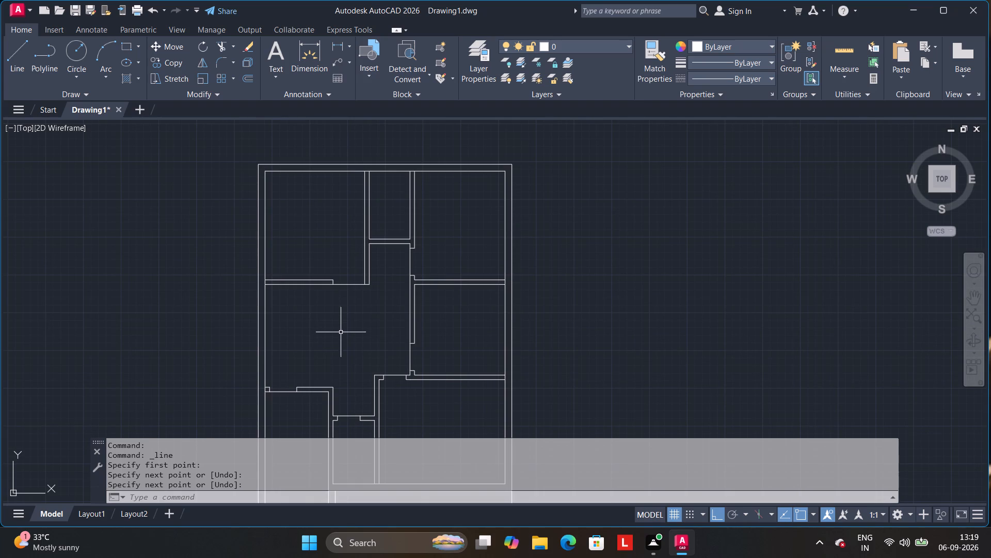
middle_click_drag(341, 334, 356, 268)
middle_click_drag(351, 310, 359, 267)
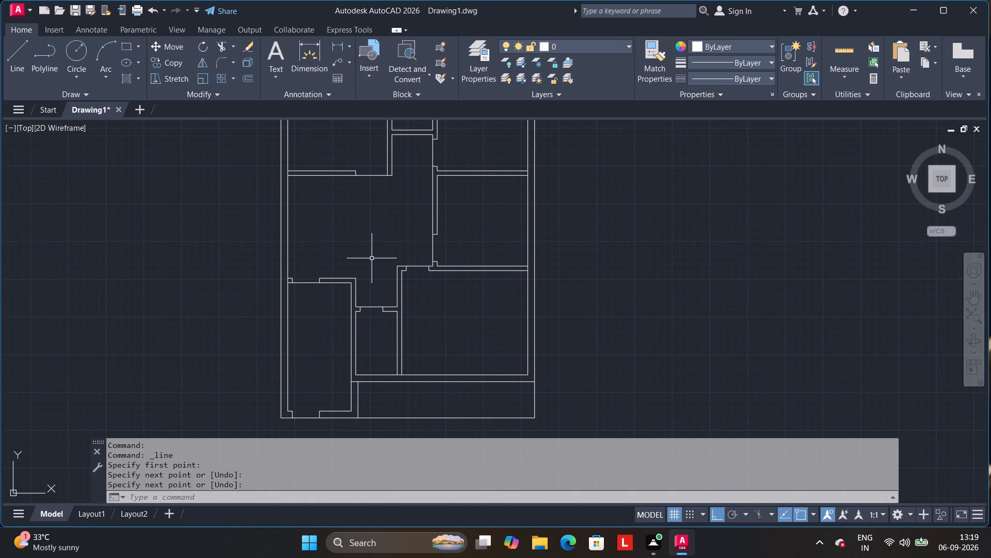
key("ctrl+3")
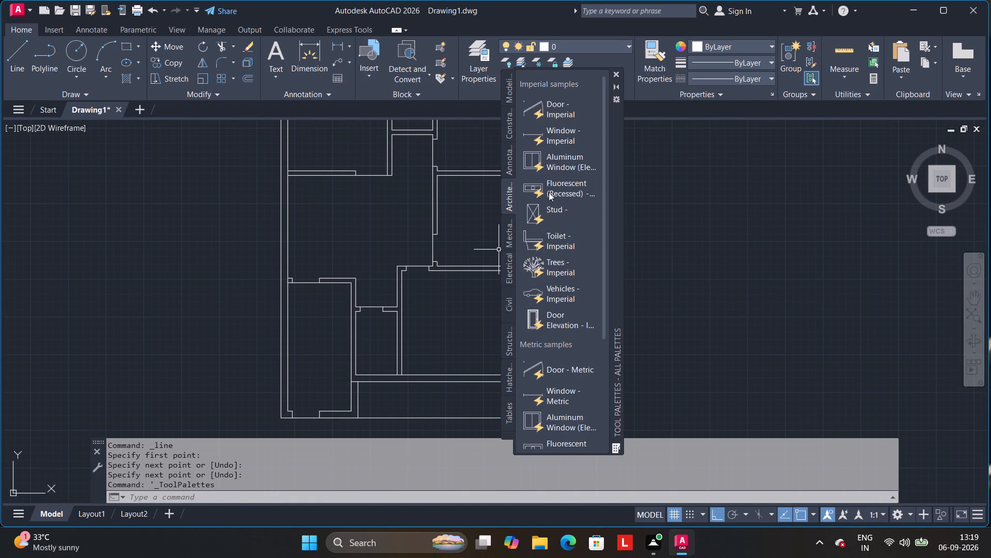
left_click_drag(563, 114, 212, 224)
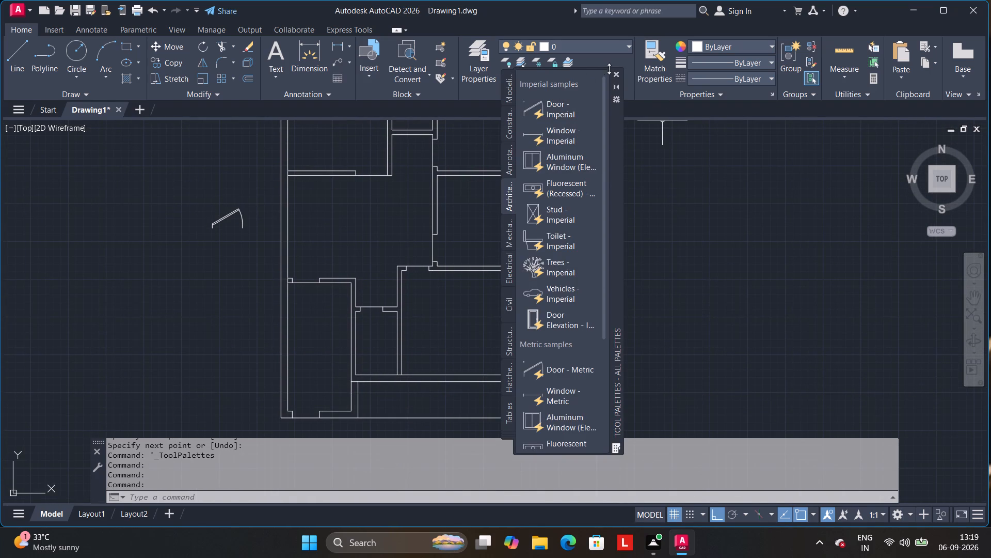
left_click(621, 76)
left_click(619, 74)
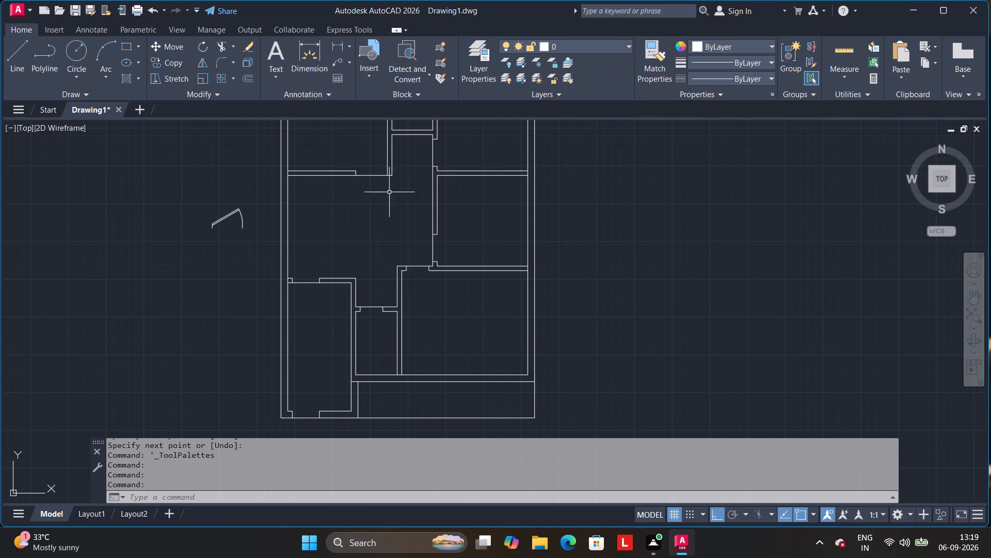
Set the inserted door block's opening angle to Open 90º.
left_click(229, 216)
left_click(206, 215)
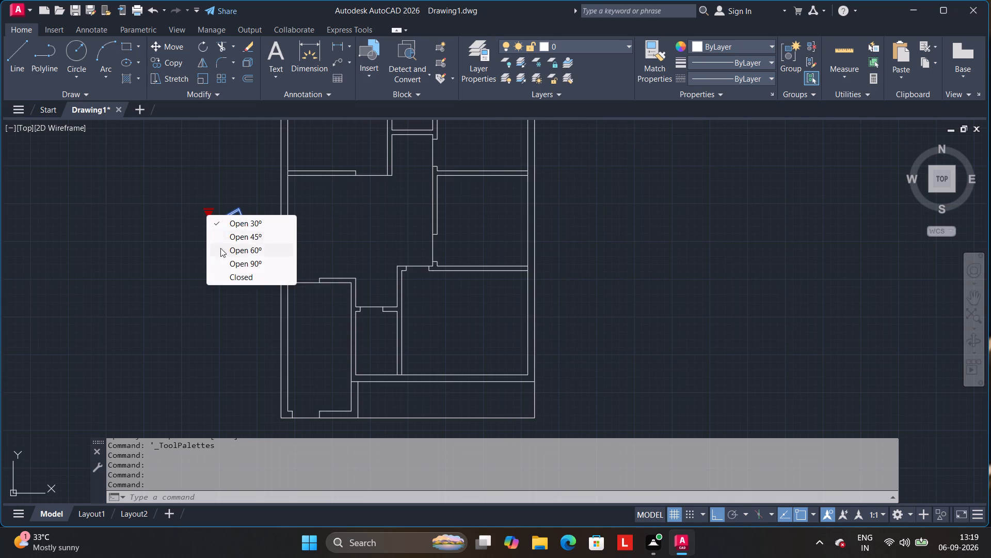
left_click(236, 262)
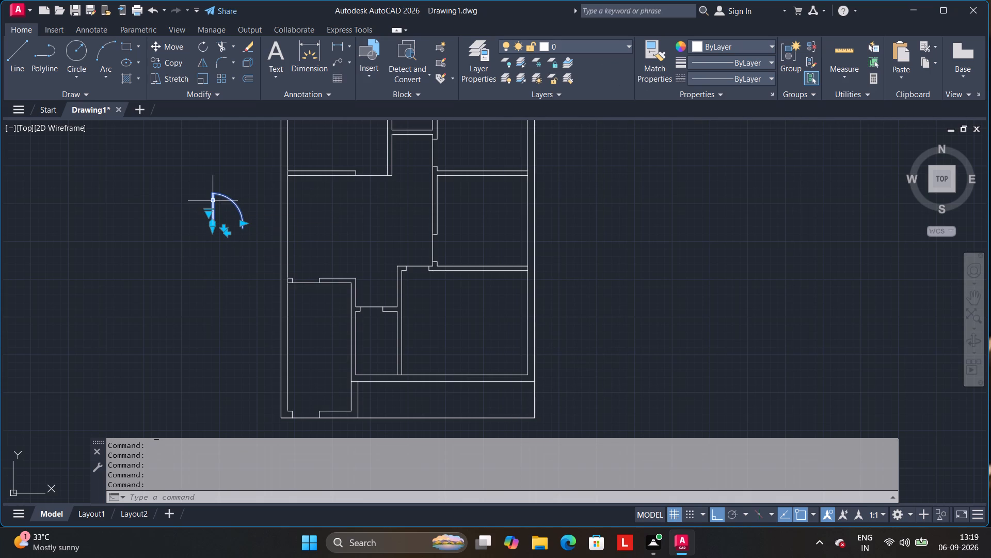
Move the door block into the lower-left room's top opening, with its hinge side on the left jamb.
left_click_drag(215, 202, 299, 246)
left_click_drag(299, 246, 295, 256)
scroll(292, 267, "up", 6)
scroll(341, 289, "down", 1)
scroll(389, 311, "down", 1)
Shorten the door block's width so its free end meets the opening's right jamb.
left_click(527, 305)
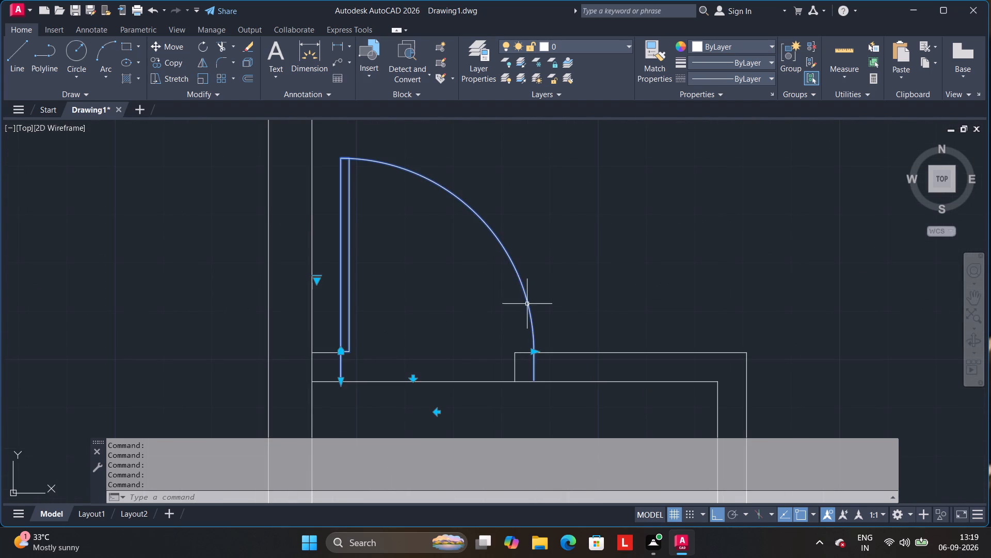
left_click(536, 350)
left_click(512, 355)
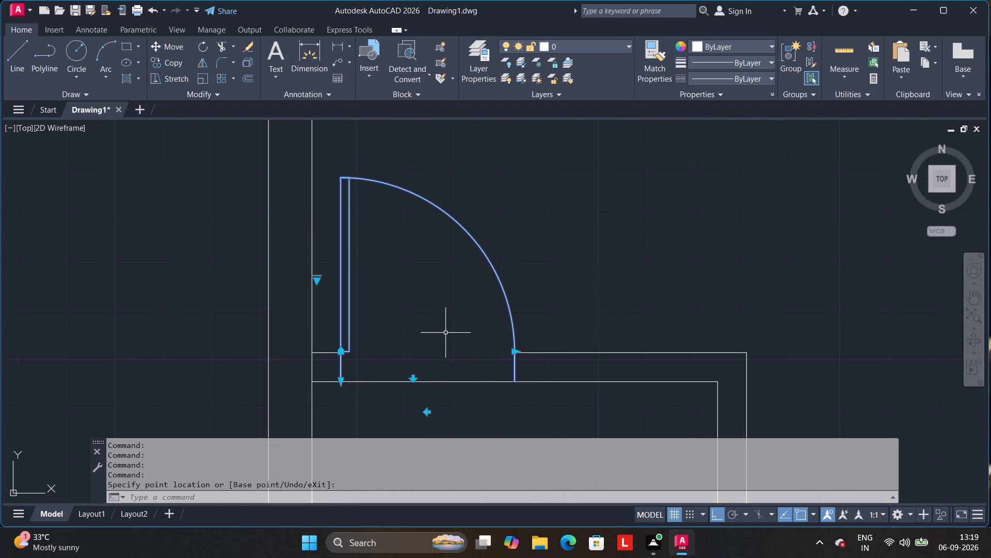
Copy the lower-left room's door block from its hinge-side jamb corner into the upper-left room's bottom opening, with Ortho off.
scroll(445, 333, "down", 2)
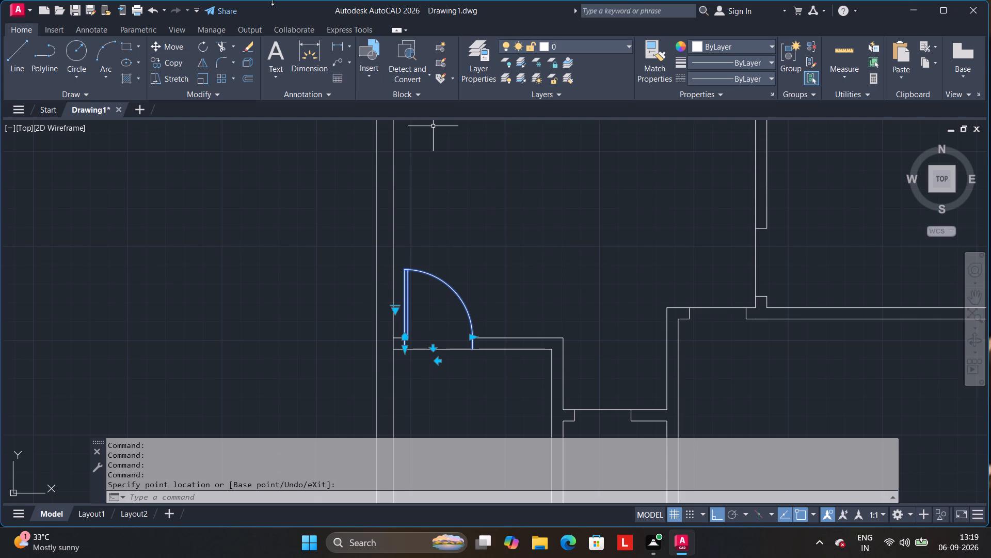
left_click(174, 66)
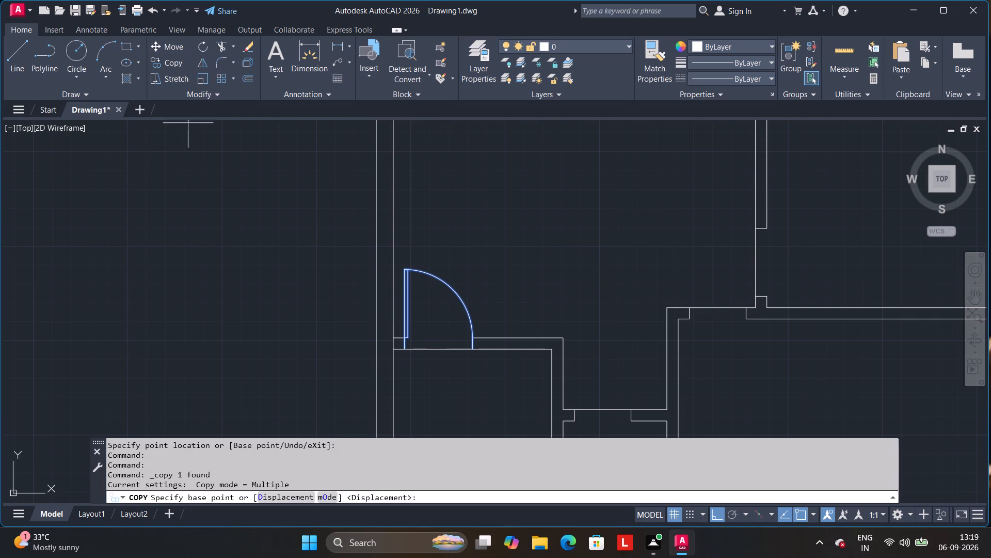
left_click(407, 348)
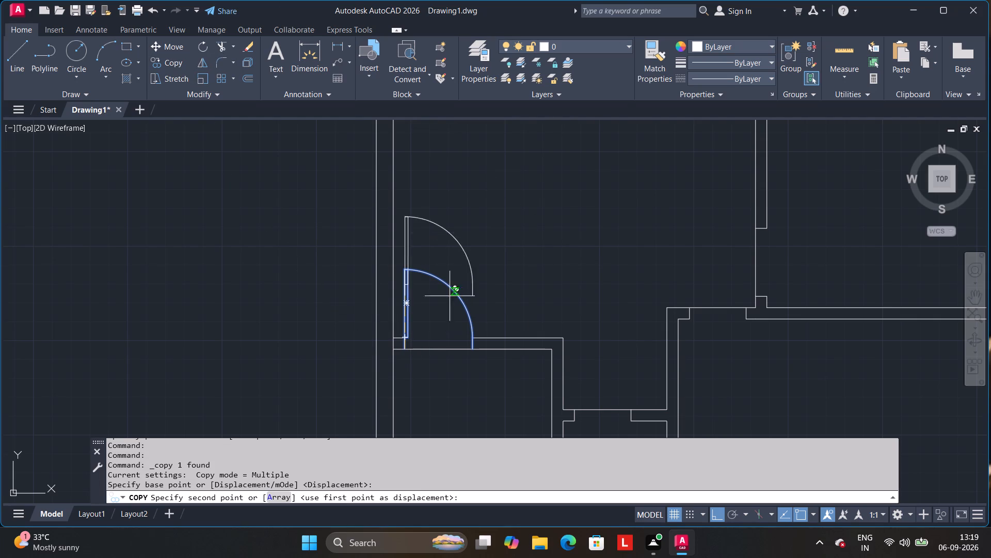
key("F8")
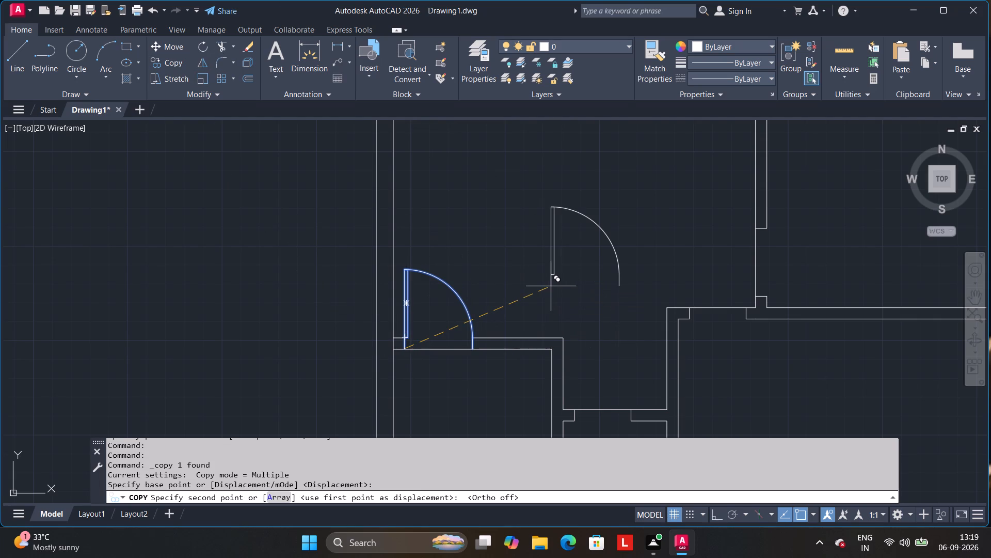
scroll(574, 280, "down", 1)
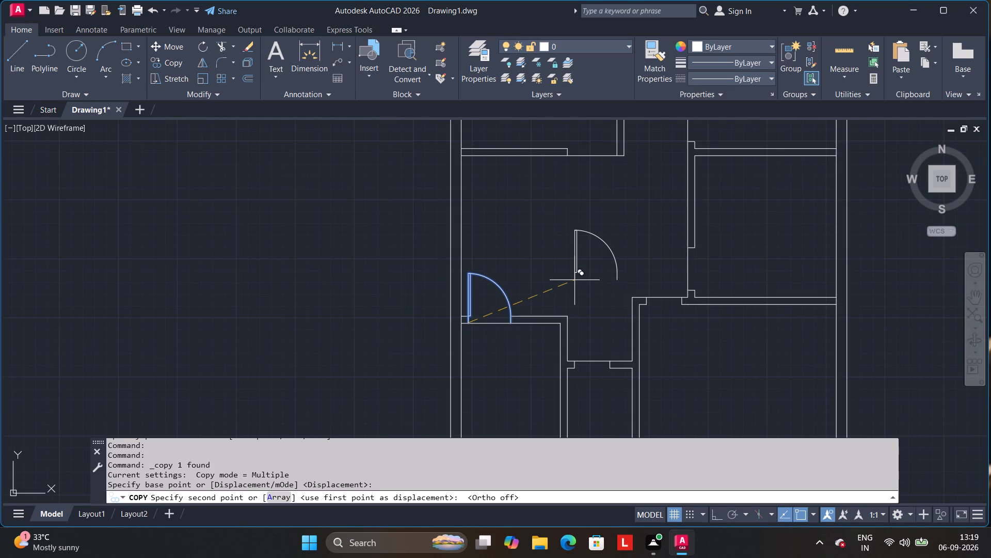
middle_click_drag(576, 282, 401, 327)
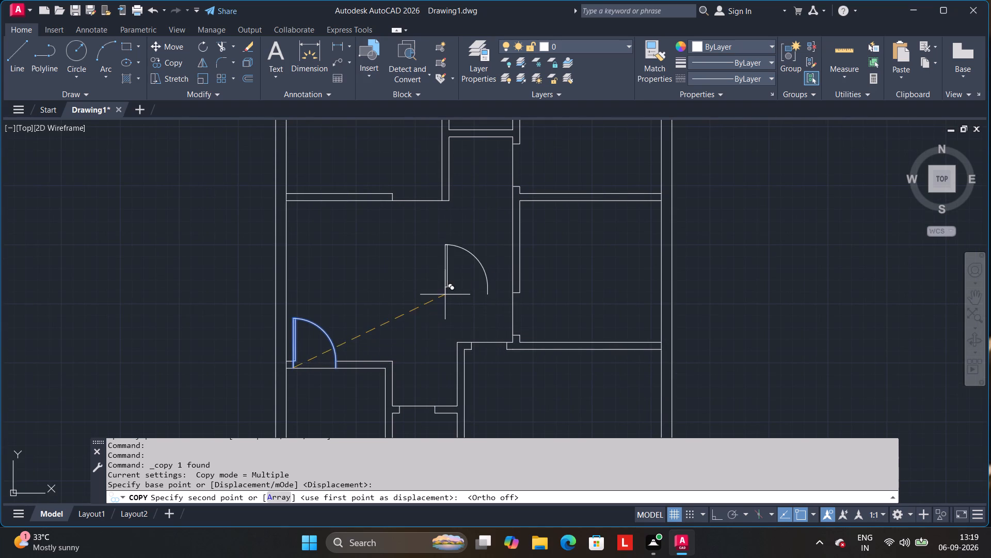
middle_click_drag(445, 295, 424, 381)
scroll(371, 281, "up", 4)
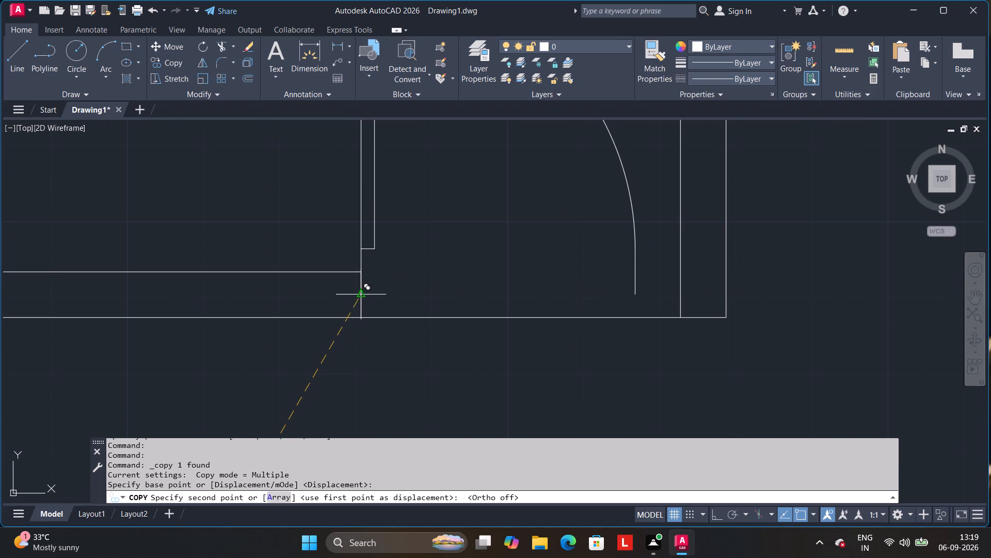
scroll(361, 292, "up", 3)
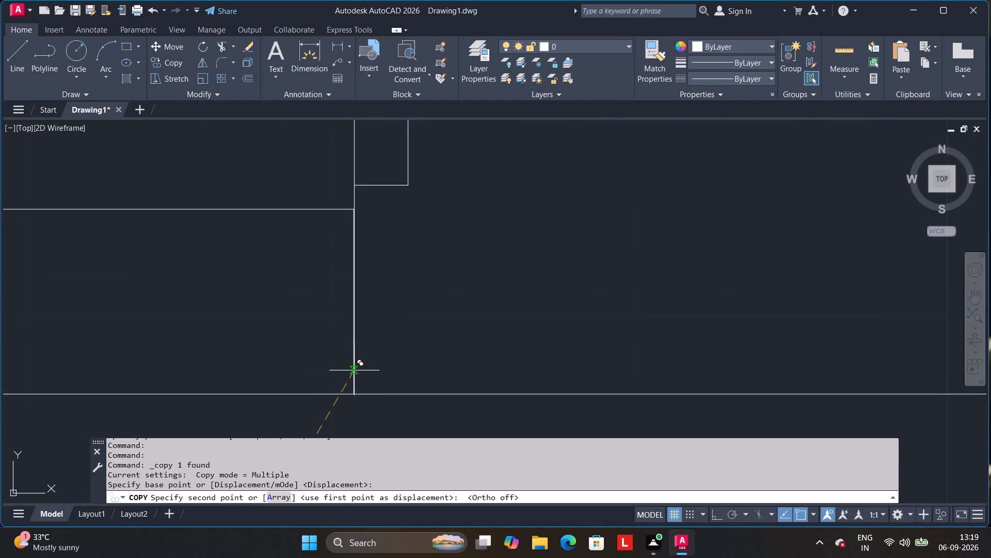
left_click(354, 368)
Place two more copies of the door at the left-wall openings of the upper-right and middle-right rooms.
scroll(437, 320, "down", 1)
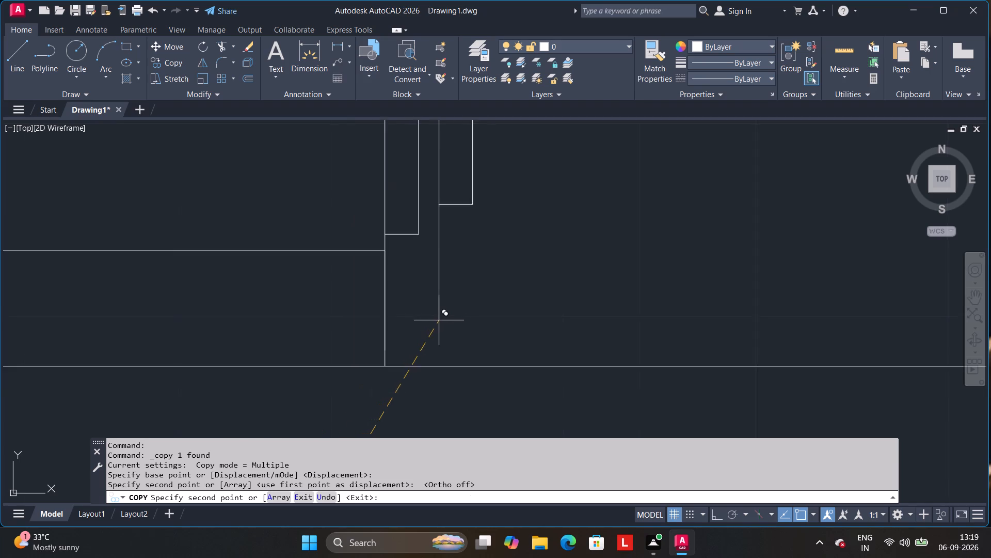
scroll(439, 320, "down", 4)
scroll(461, 362, "down", 2)
middle_click_drag(494, 368, 367, 361)
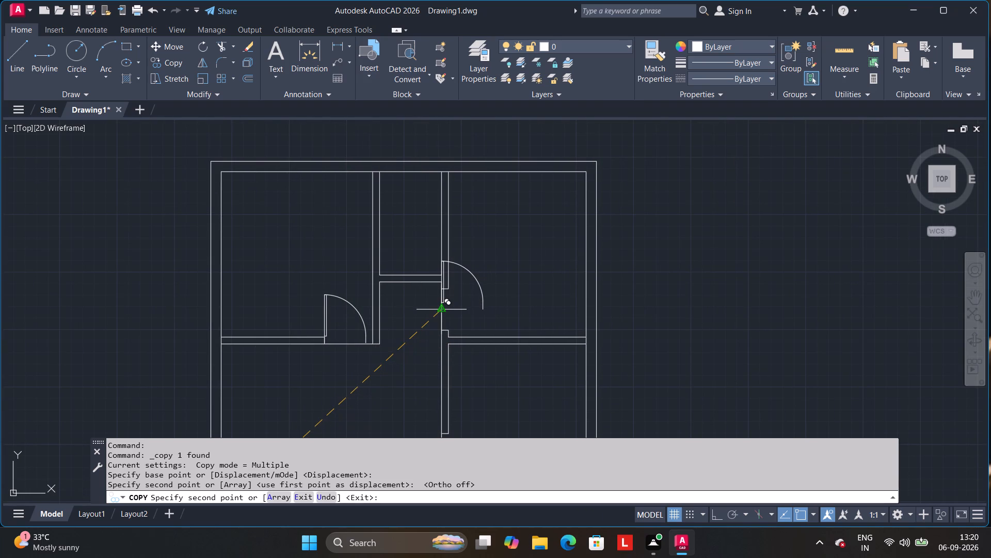
left_click(442, 308)
middle_click_drag(499, 329, 494, 206)
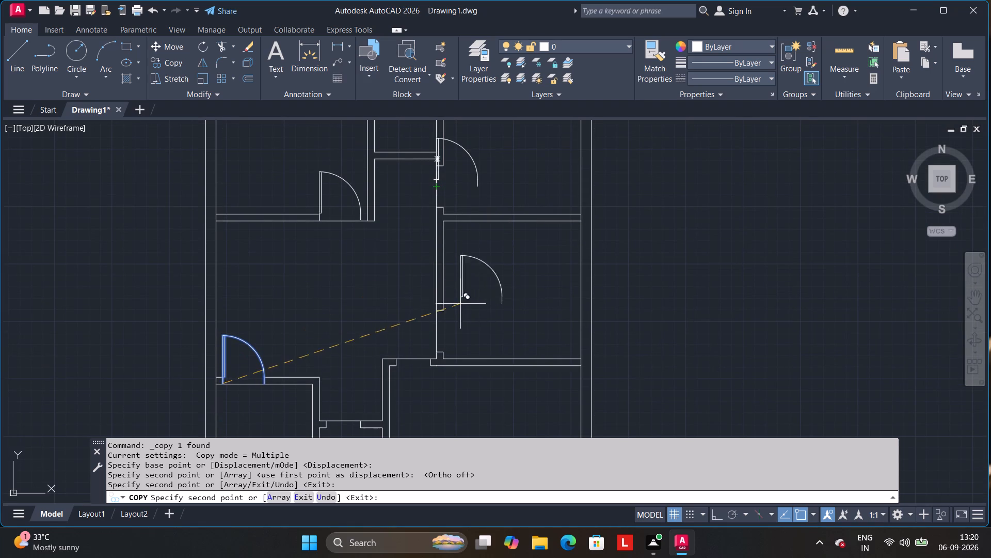
left_click(438, 331)
Place door copies in the small middle room's top opening and in the lower-left room's bottom outer-wall opening.
scroll(484, 337, "down", 3)
scroll(476, 343, "up", 1)
middle_click_drag(472, 349, 464, 293)
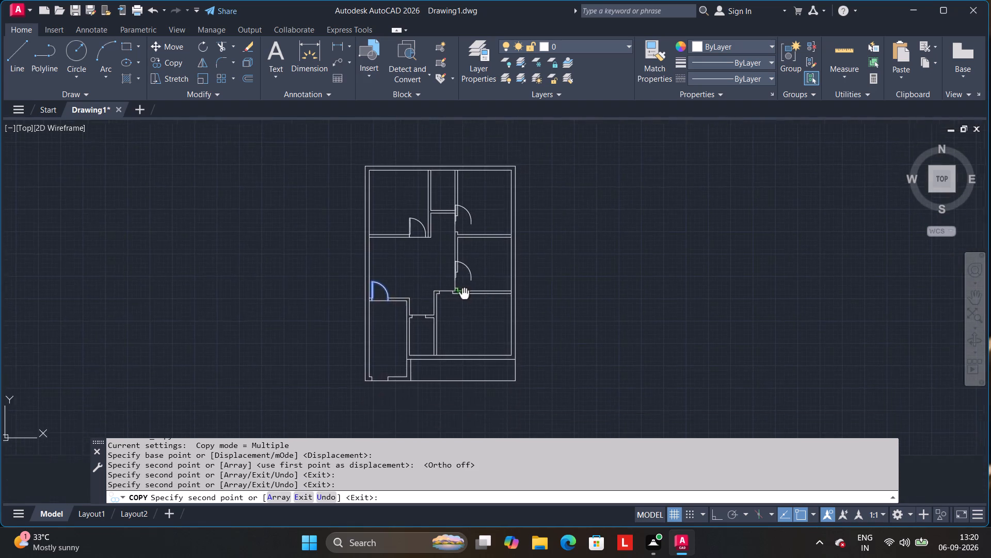
middle_click_drag(464, 293, 457, 212)
scroll(449, 264, "up", 1)
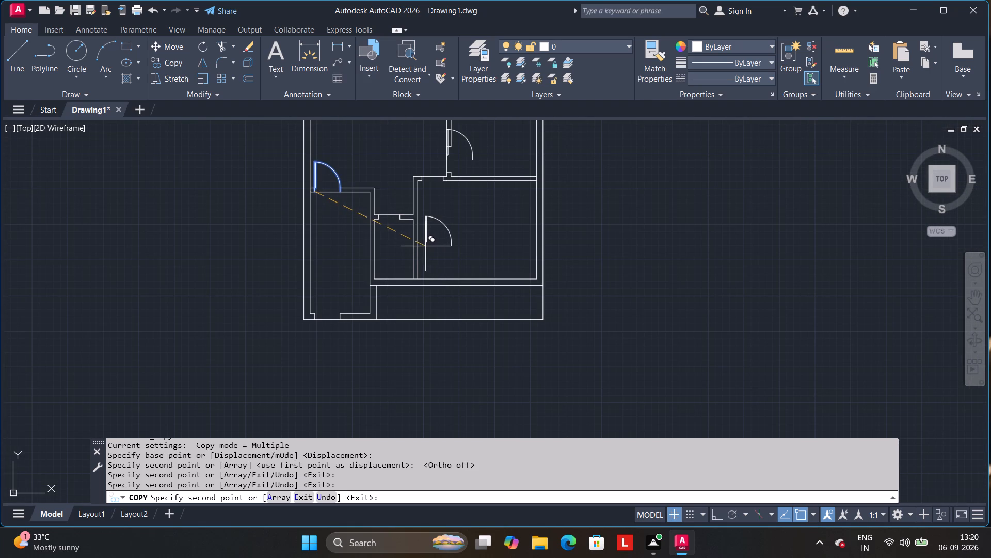
left_click(377, 212)
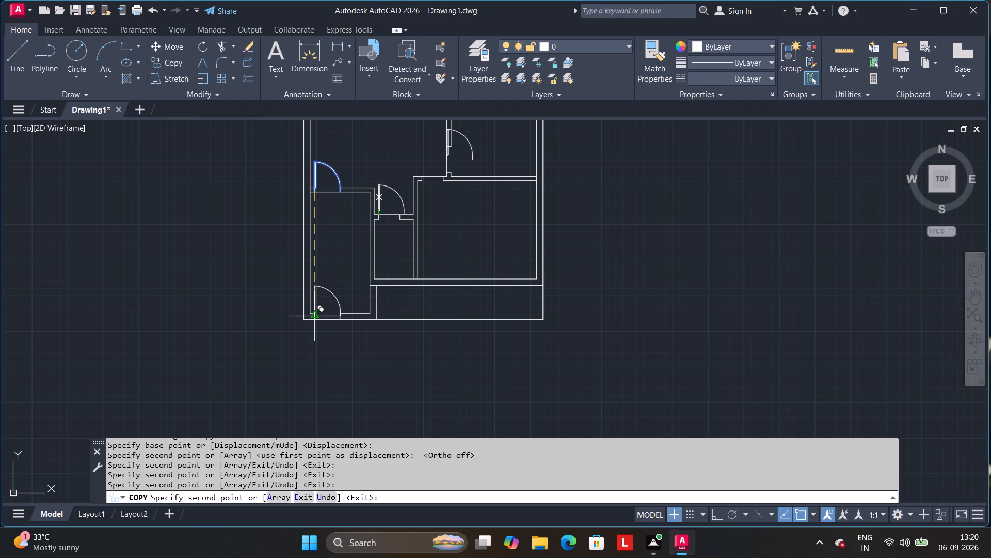
scroll(315, 317, "up", 2)
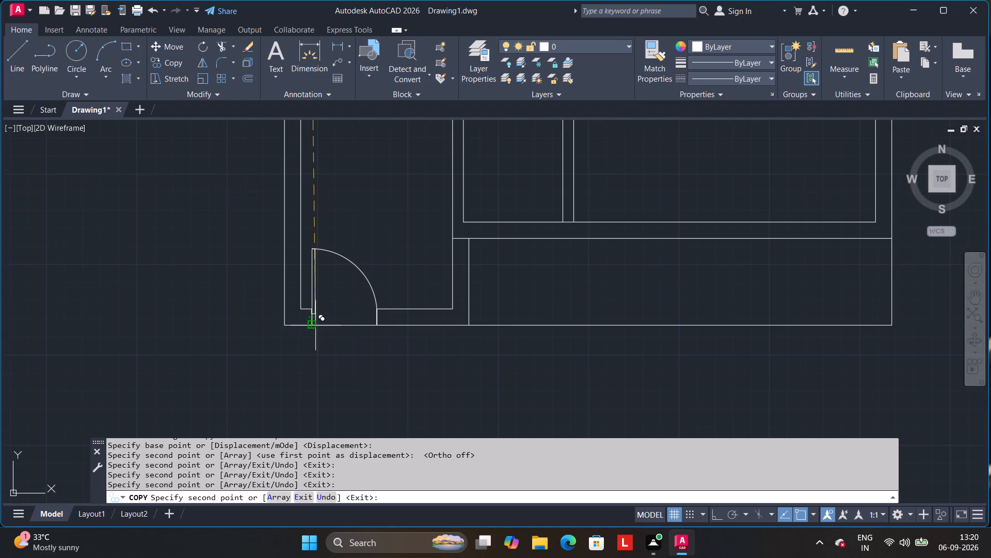
left_click(311, 325)
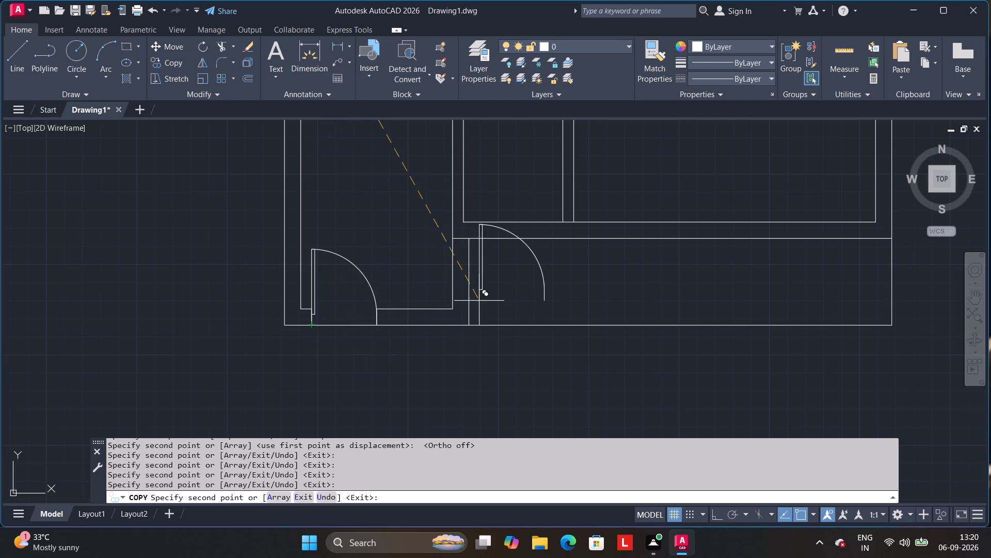
Place a final door copy on the left jamb of the lower-right room's top opening and end the copying.
scroll(479, 303, "down", 1)
middle_click_drag(493, 248, 379, 346)
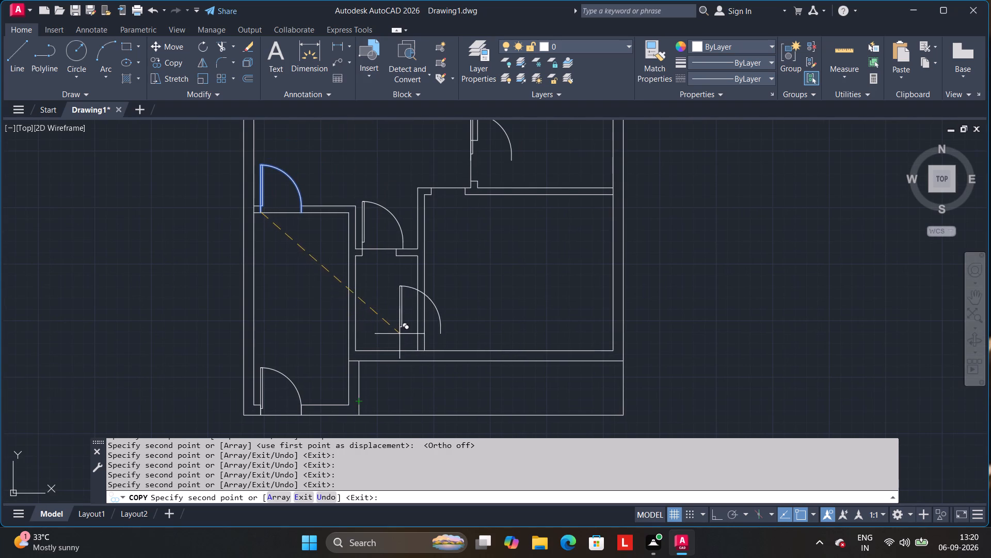
left_click(428, 194)
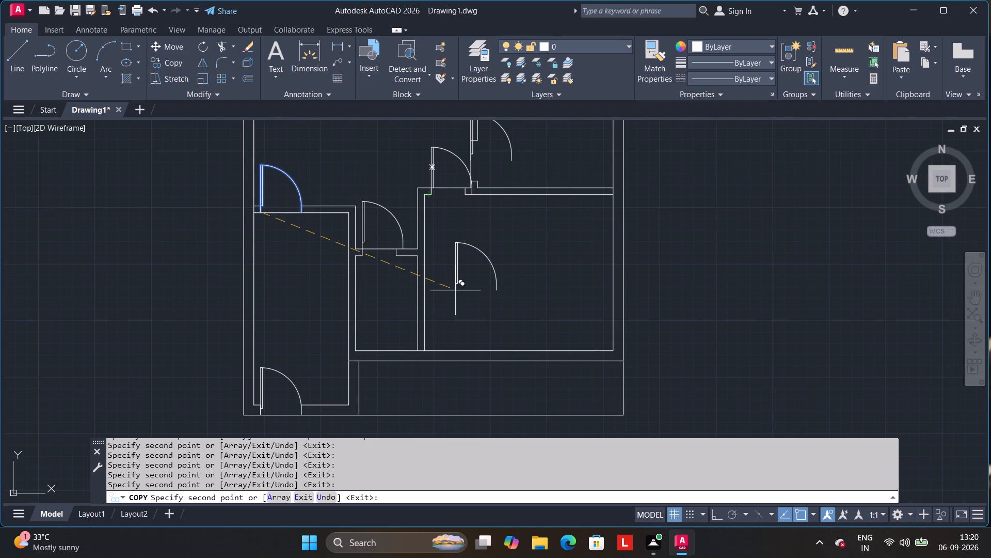
key("Escape")
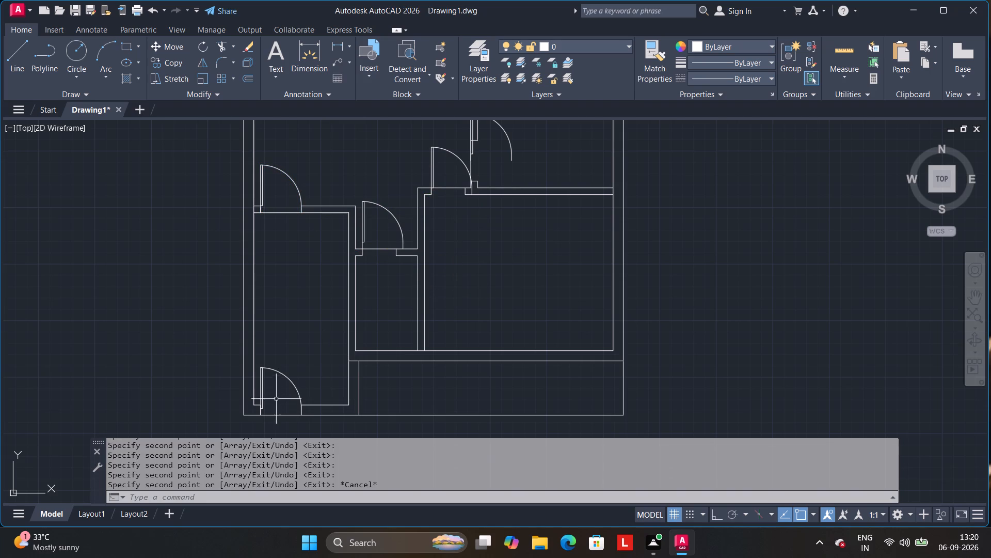
Nudge the small middle room's door slightly downward into its wall opening.
left_click(363, 239)
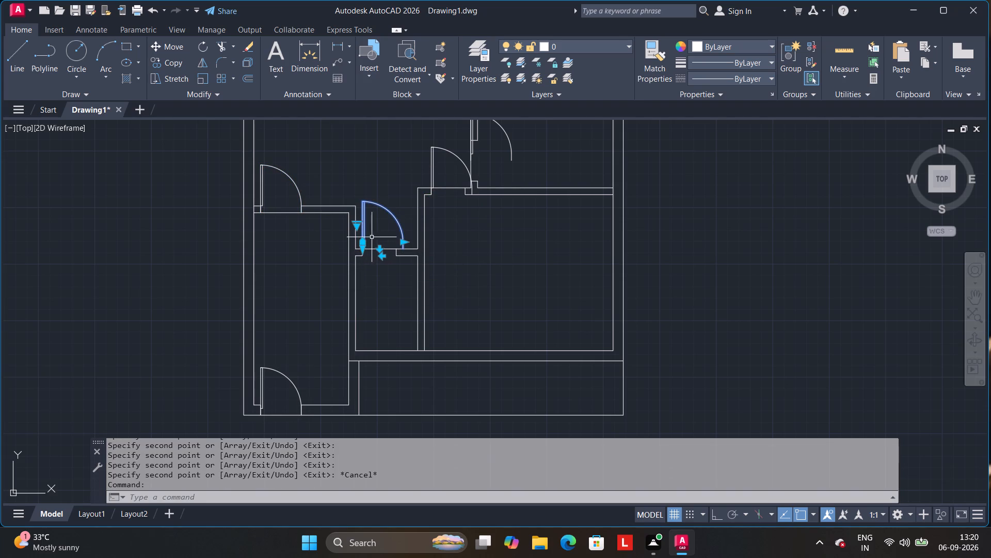
left_click_drag(363, 233, 363, 241)
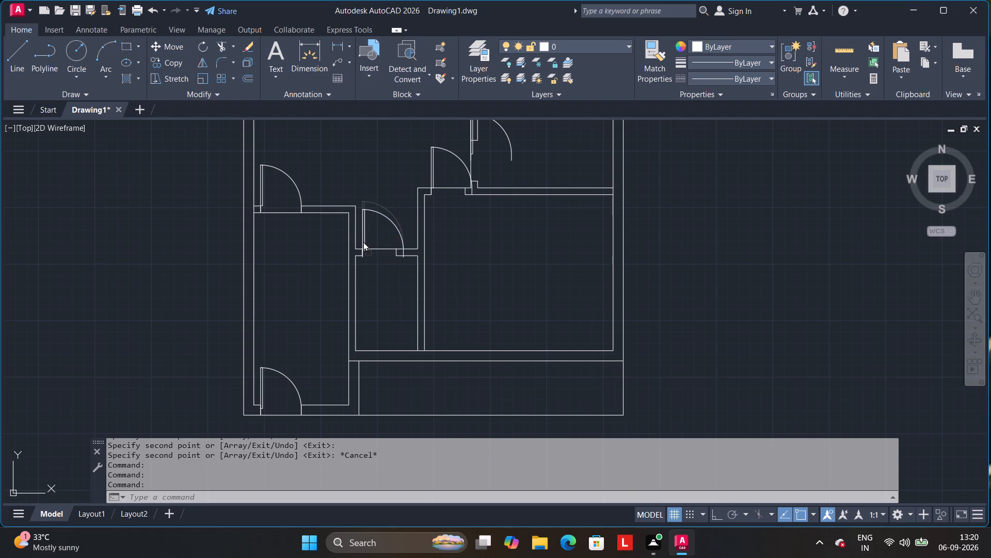
left_click_drag(363, 241, 363, 240)
left_click_drag(363, 240, 363, 239)
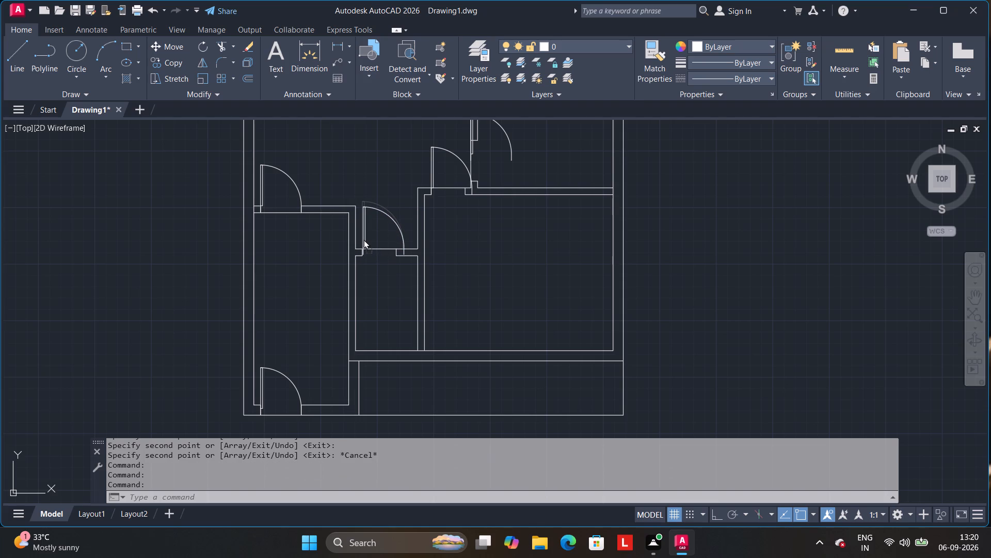
left_click_drag(363, 239, 363, 240)
Flip the swing of the small middle room's door so it opens downward into that room.
scroll(363, 240, "up", 3)
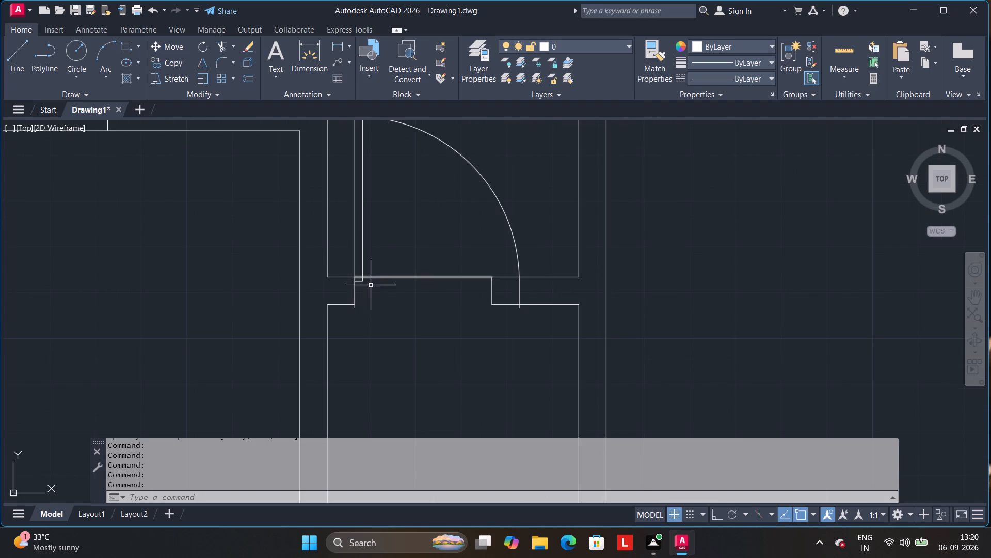
left_click(353, 252)
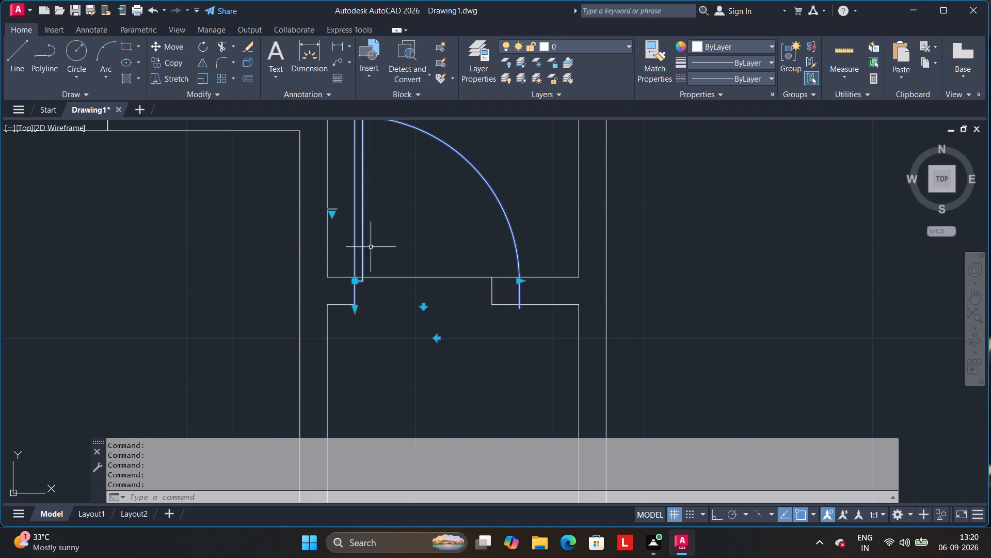
left_click(426, 308)
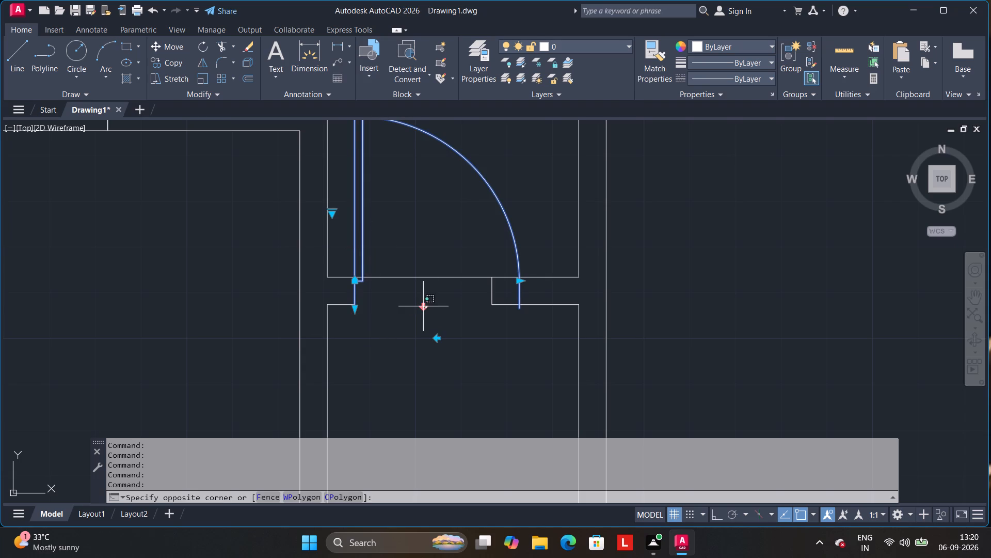
left_click(424, 307)
left_click_drag(424, 307, 429, 307)
left_click(424, 310)
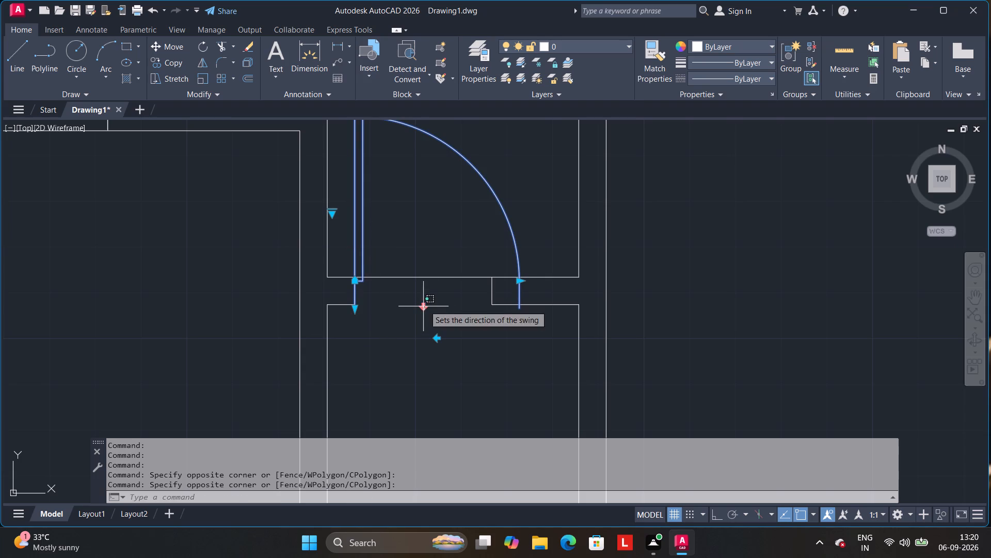
left_click(424, 305)
left_click(423, 308)
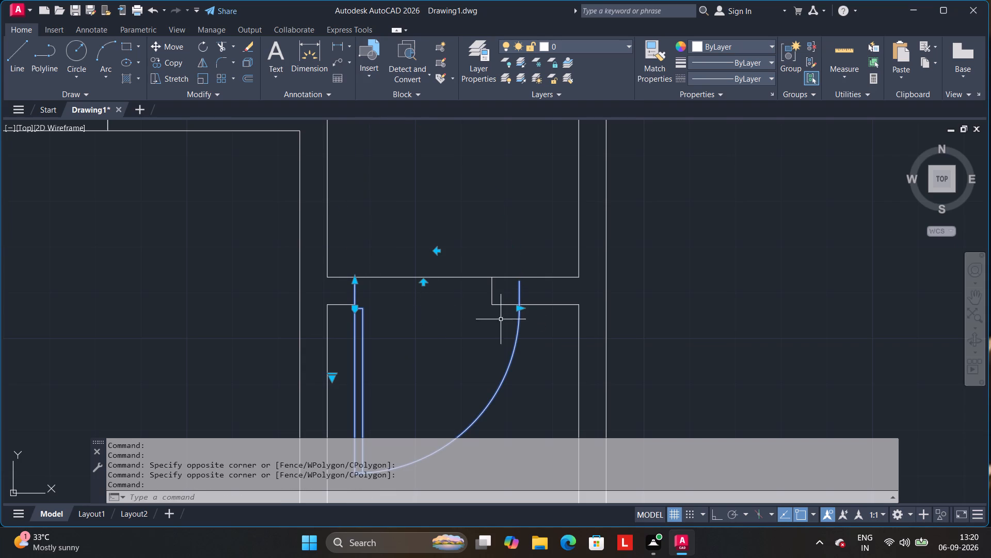
Shorten the small middle room's door to the opening's right jamb and align it with the wall.
left_click(519, 310)
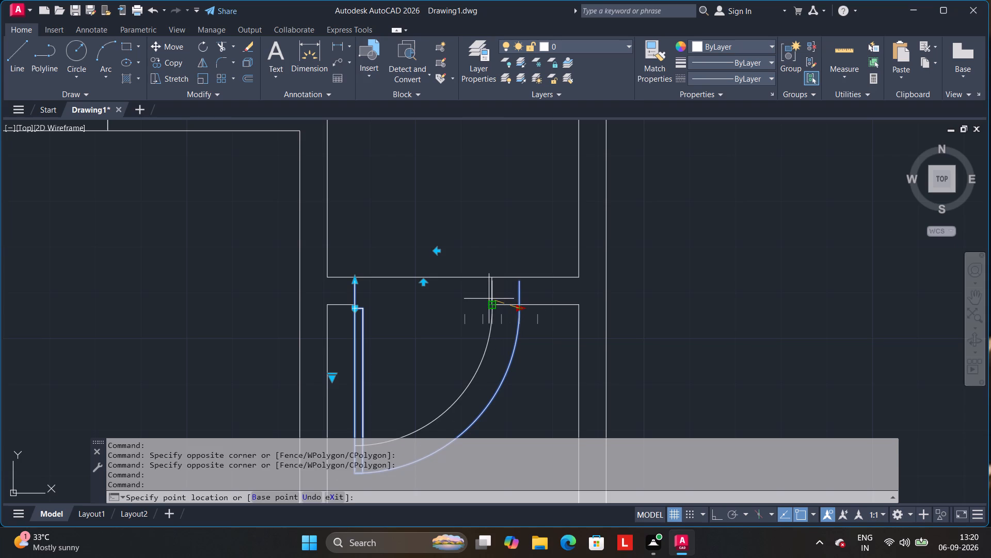
left_click(489, 299)
left_click(491, 296)
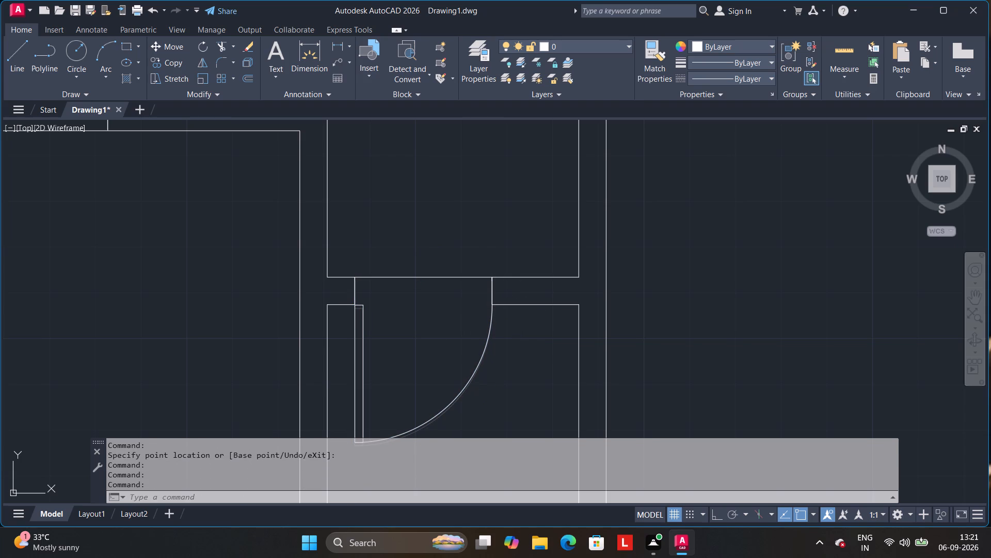
Flip the swing of the lower-right room's door so it opens downward into that room.
scroll(426, 314, "down", 3)
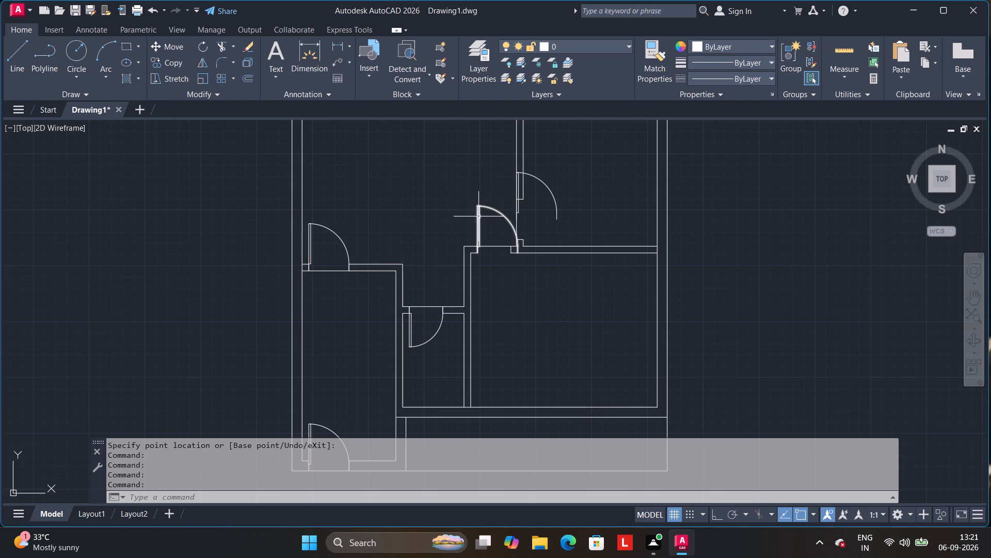
left_click(476, 220)
left_click(494, 255)
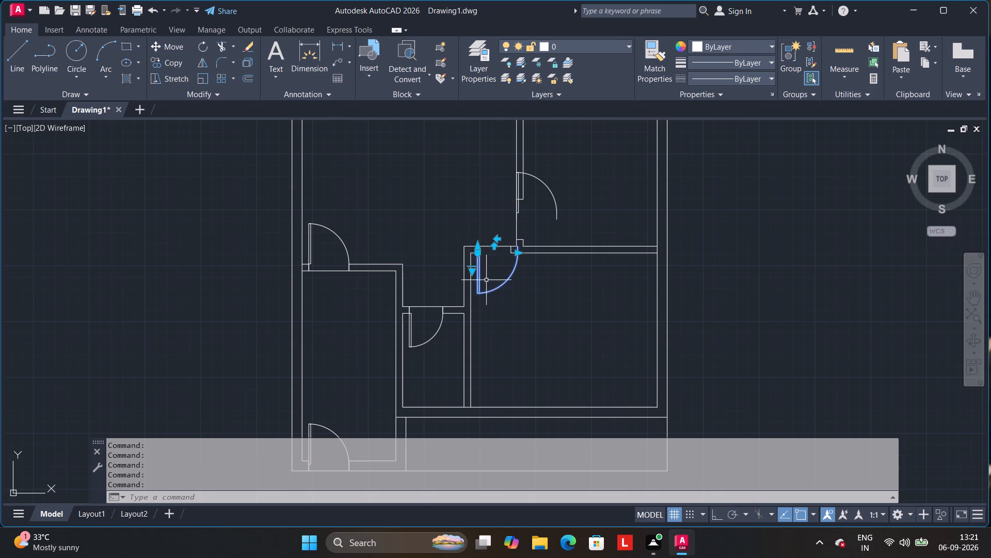
Shorten the lower-right room's door width so its free end meets the opening's right jamb.
left_click(519, 252)
left_click(508, 252)
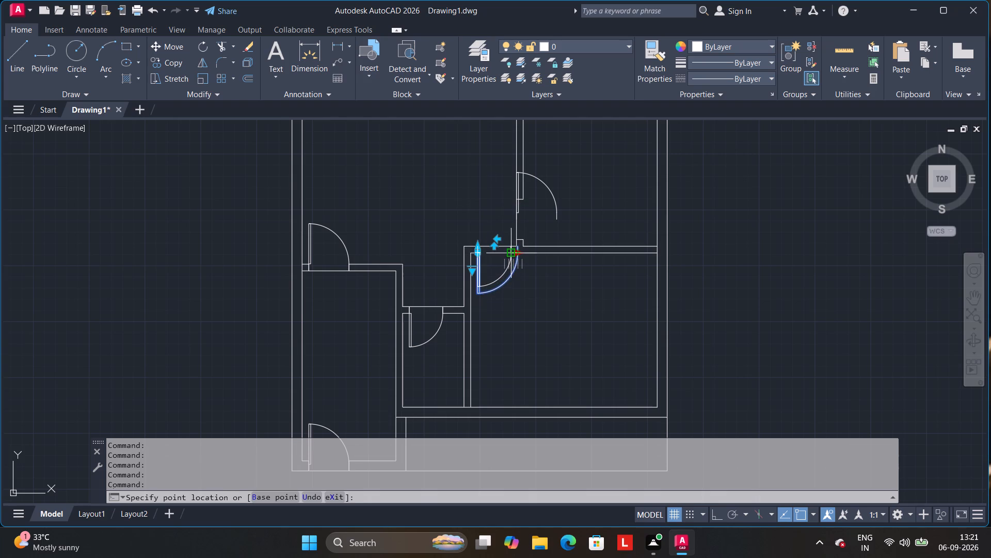
key("Escape")
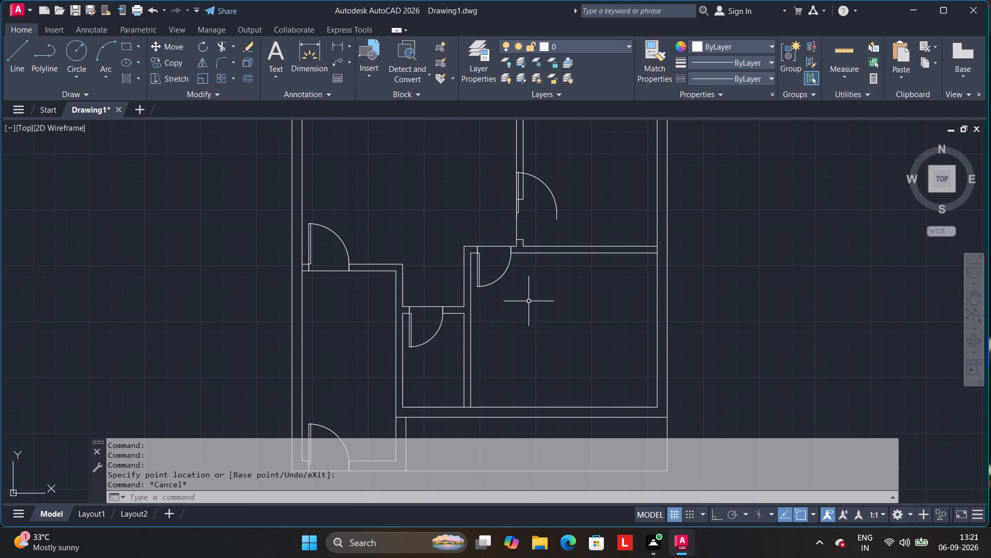
Rotate the middle-right room's door by 270 degrees about the free end of its swing arc to suit the vertical partition.
left_click(550, 192)
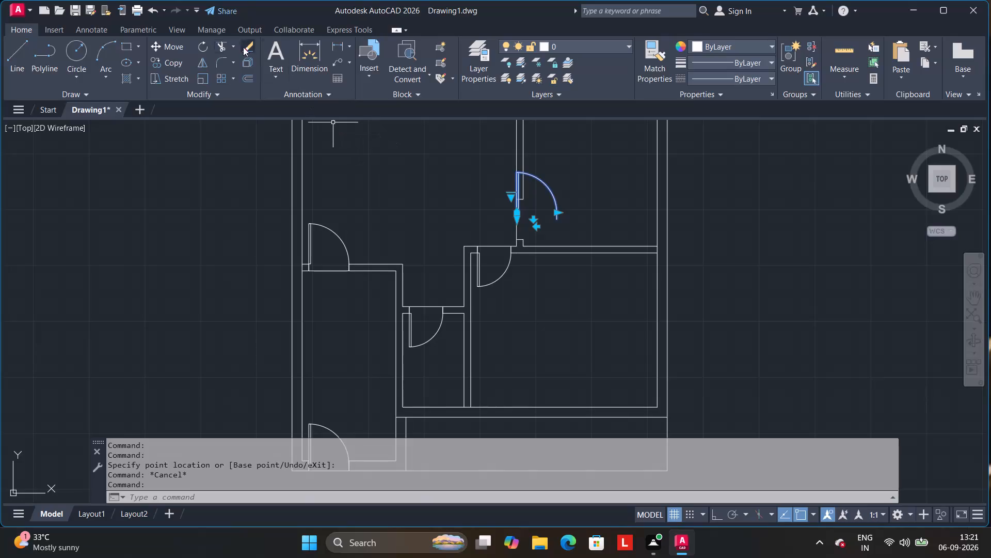
left_click(199, 48)
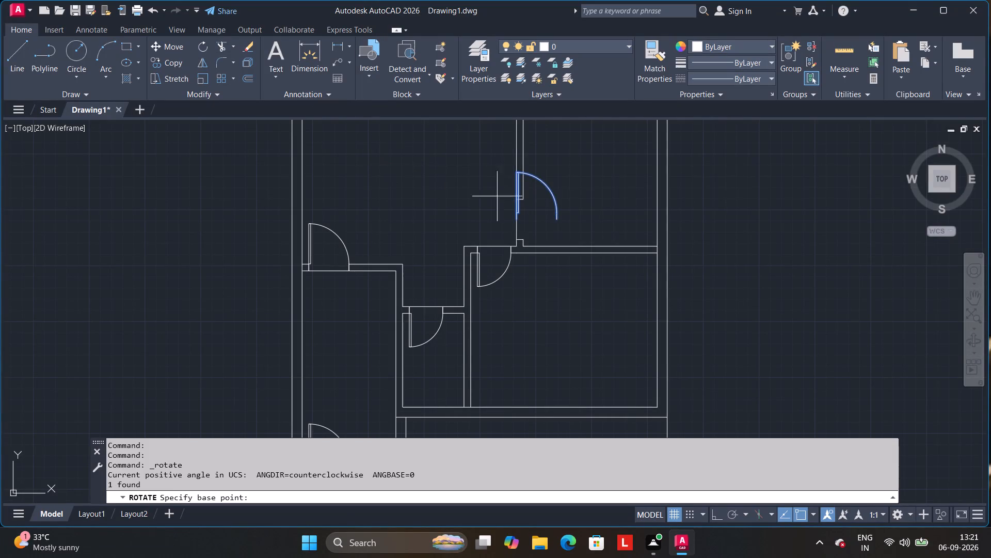
left_click(553, 216)
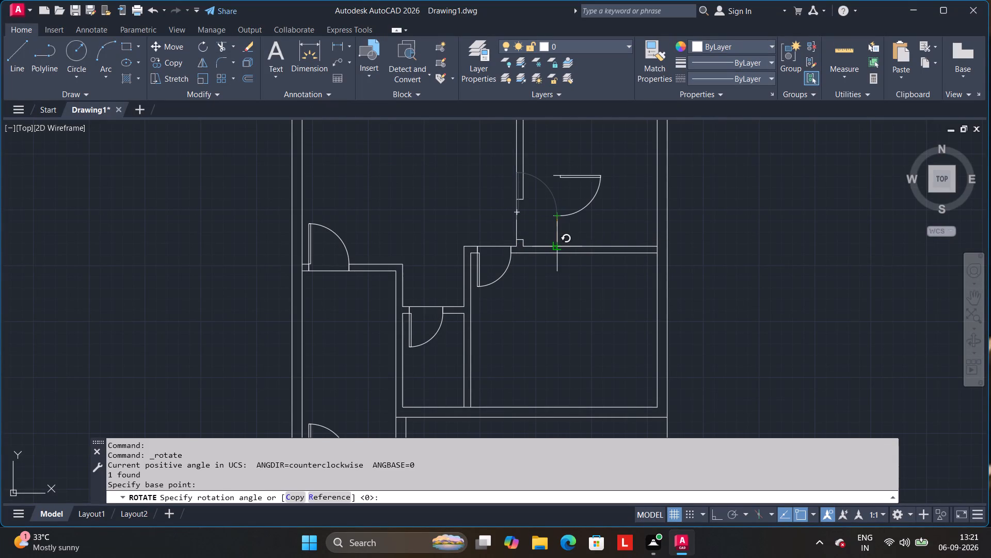
left_click(558, 242)
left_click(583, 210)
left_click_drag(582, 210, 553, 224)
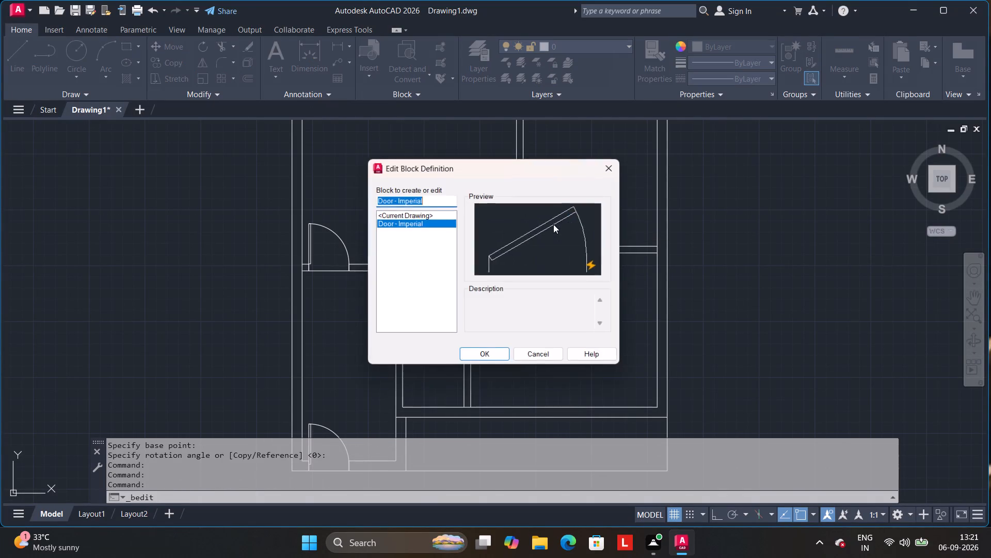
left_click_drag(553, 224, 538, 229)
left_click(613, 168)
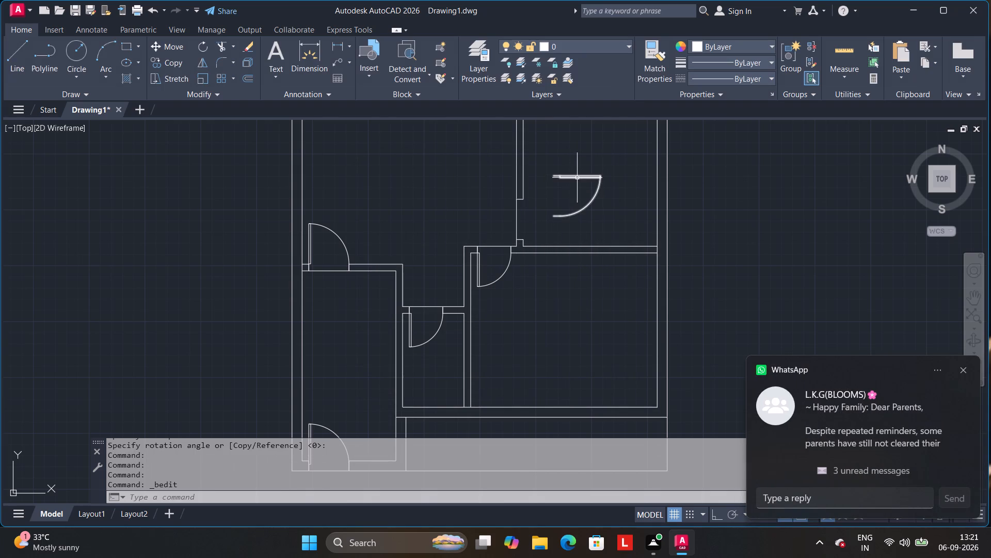
Move the rotated door into the middle-right room's opening, aligning it with both jambs and the faces of the vertical partition.
left_click(577, 178)
left_click_drag(564, 176, 532, 193)
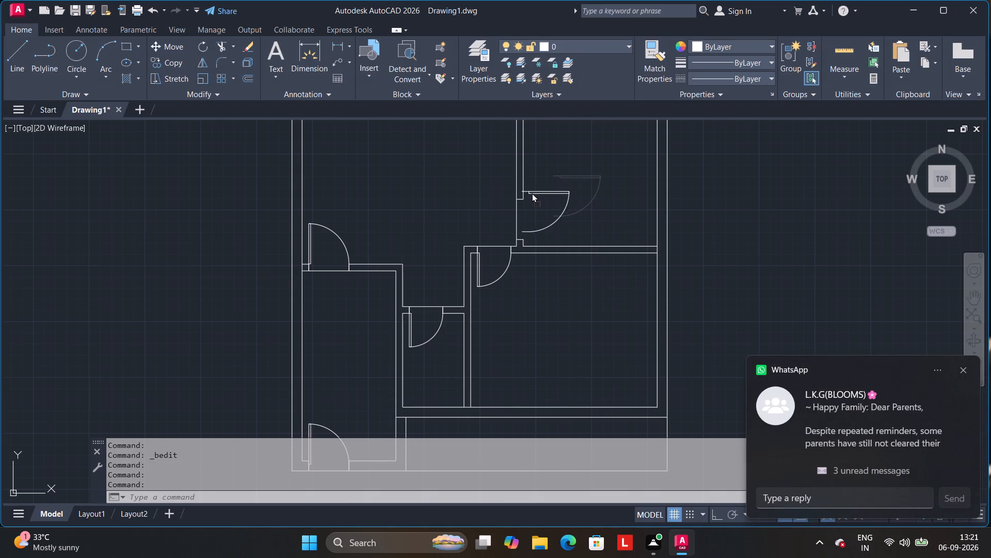
left_click_drag(532, 193, 529, 200)
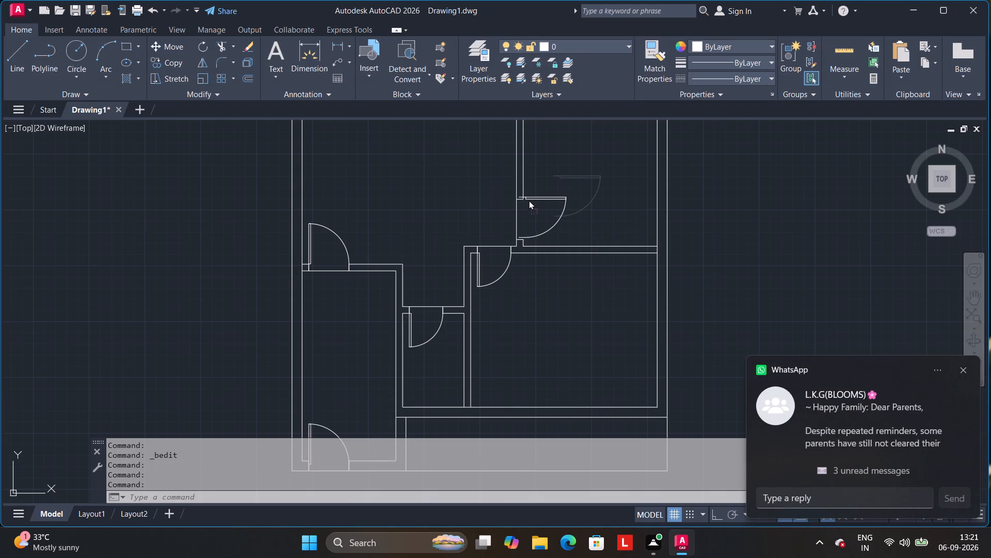
left_click_drag(529, 200, 529, 200)
scroll(528, 200, "up", 2)
left_click(528, 197)
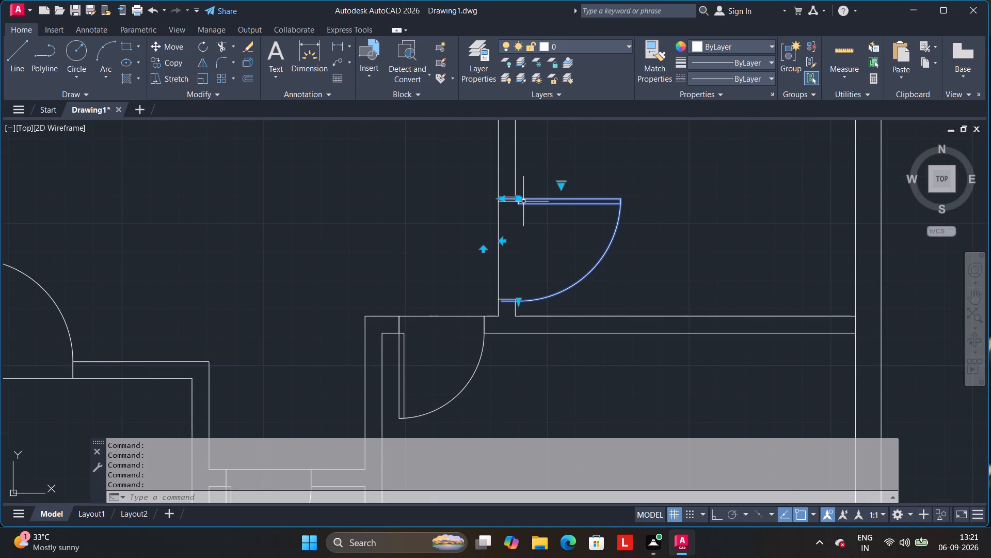
left_click(523, 200)
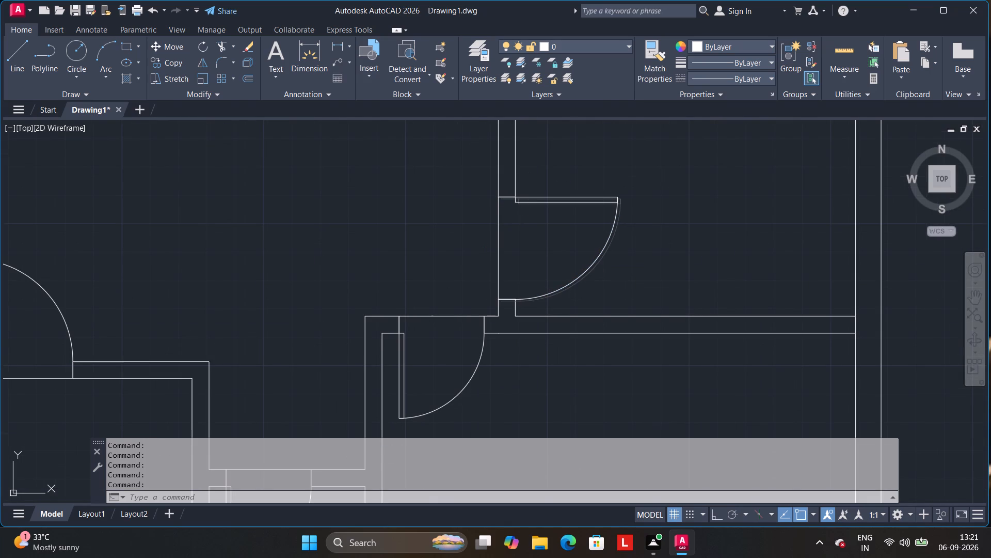
Flip the middle-right room's door so its leaf hinges at the lower jamb and still opens into the room.
left_click(526, 203)
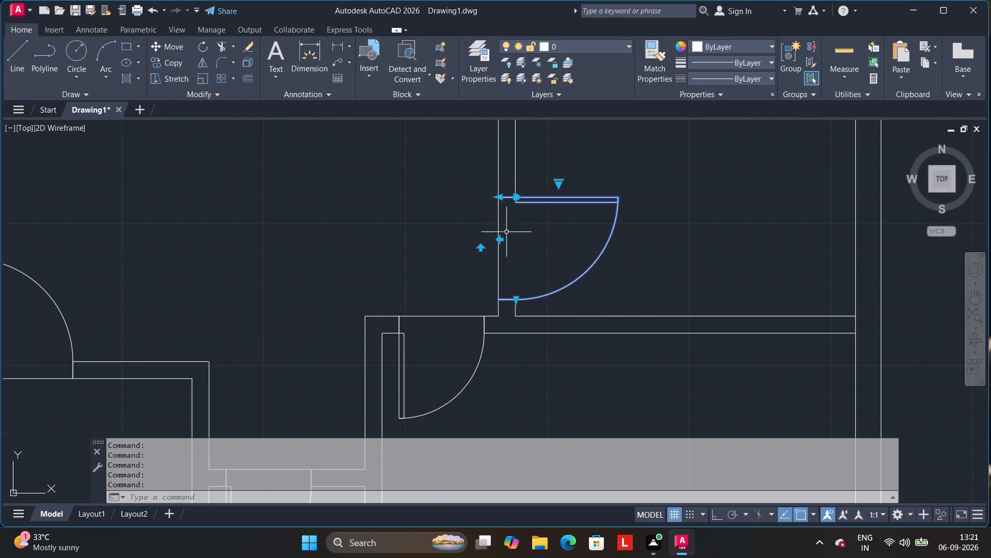
left_click(482, 249)
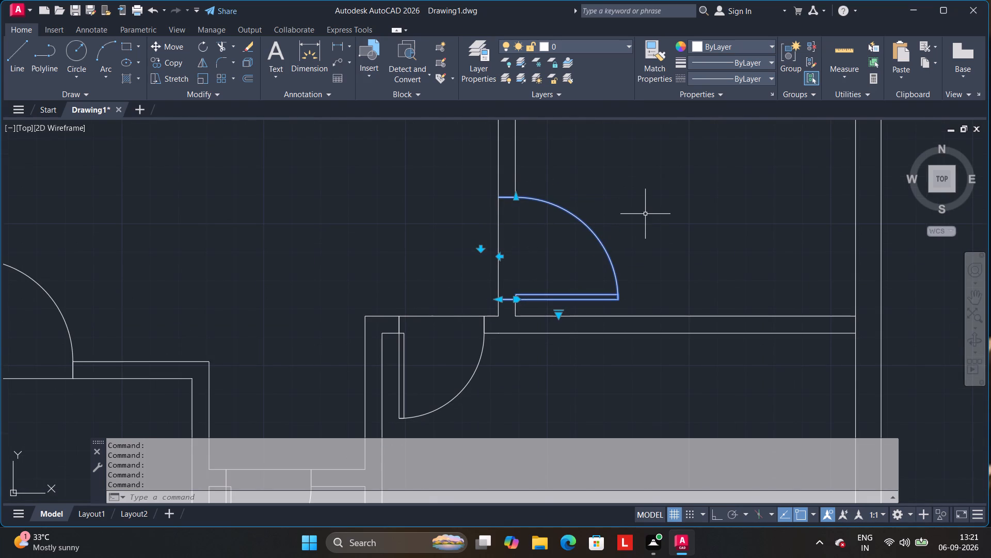
key("Escape")
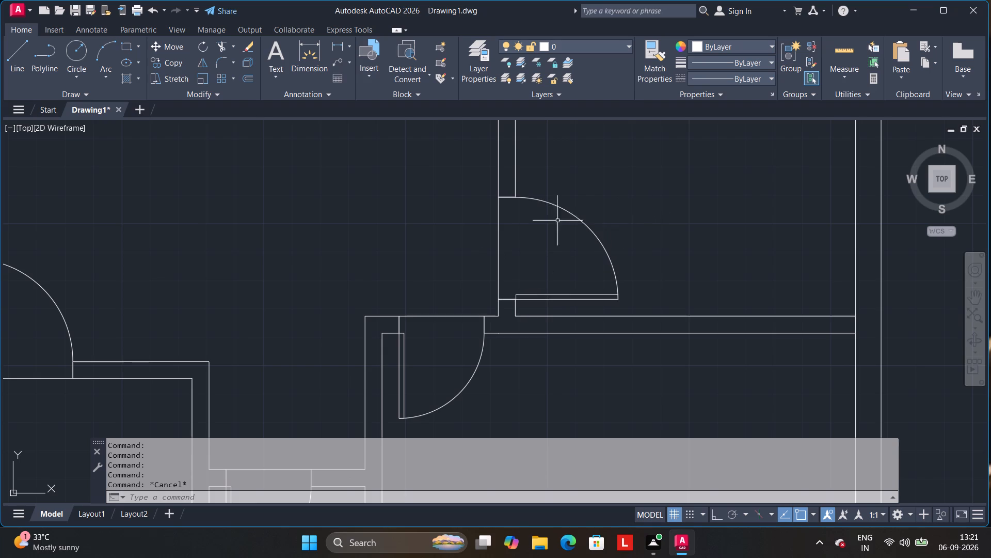
Flip the upper-right room's door vertically so its leaf extends downward from the hinge.
scroll(364, 268, "down", 1)
middle_click_drag(326, 283, 421, 241)
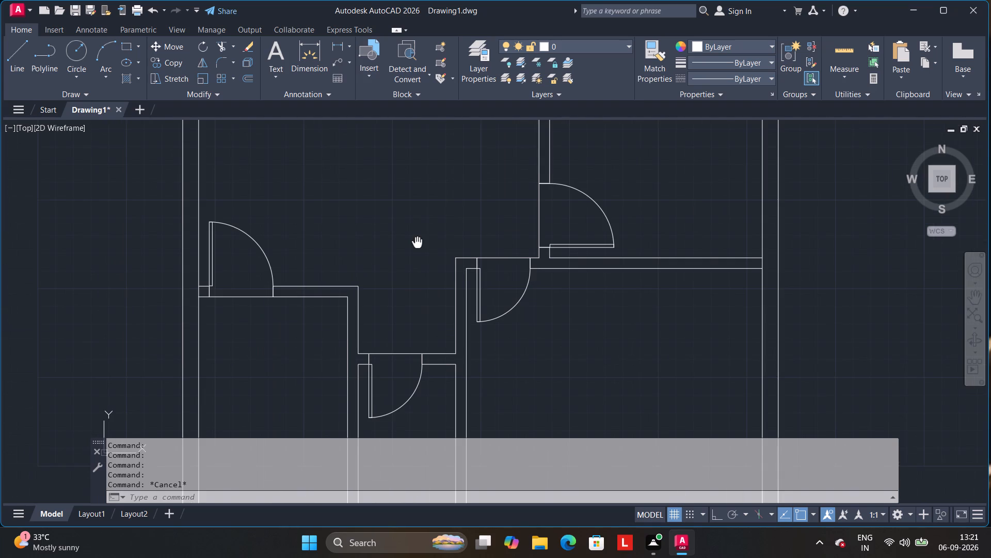
middle_click_drag(421, 241, 423, 240)
middle_click_drag(414, 251, 450, 128)
middle_click_drag(436, 180, 353, 321)
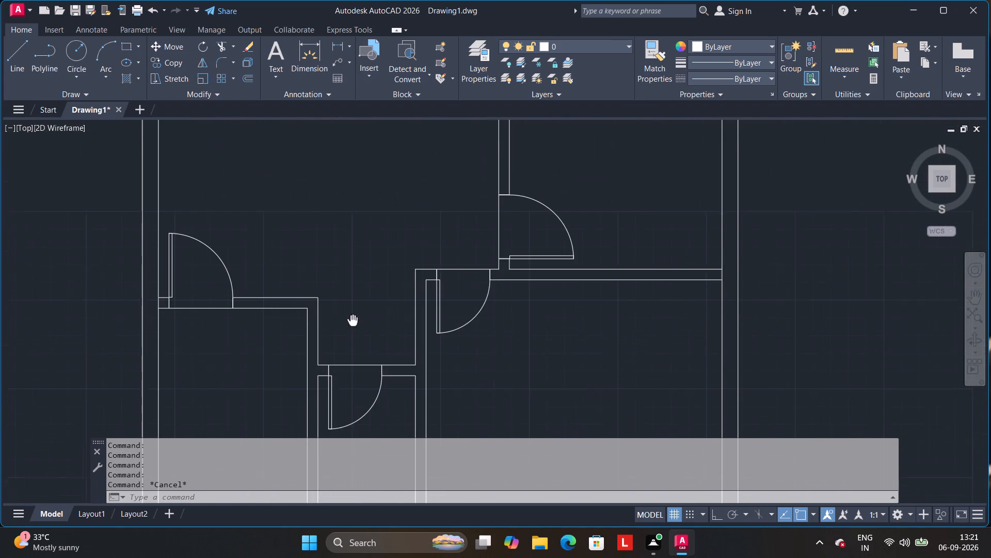
middle_click_drag(353, 321, 350, 325)
middle_click_drag(380, 249, 313, 384)
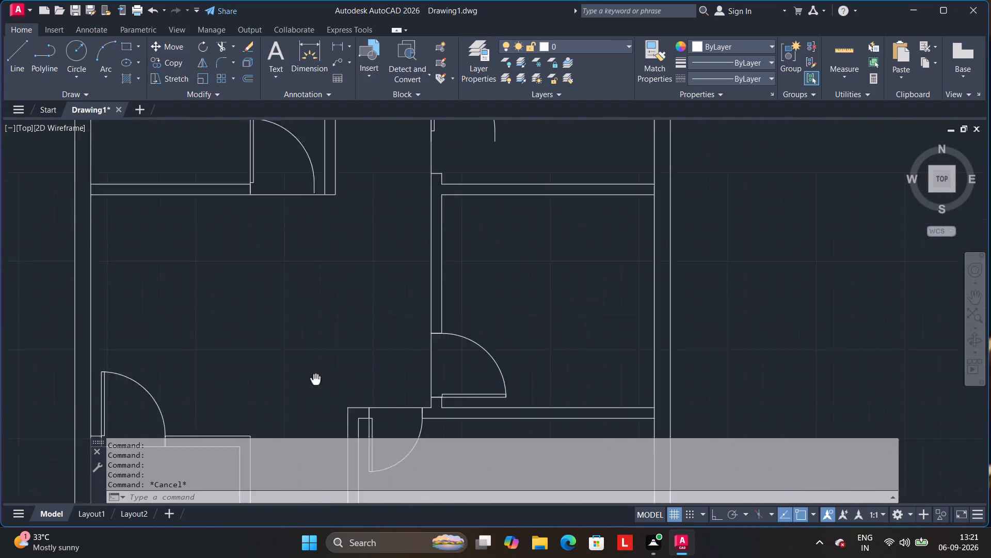
middle_click_drag(313, 384, 306, 401)
middle_click_drag(317, 283, 305, 350)
left_click(473, 215)
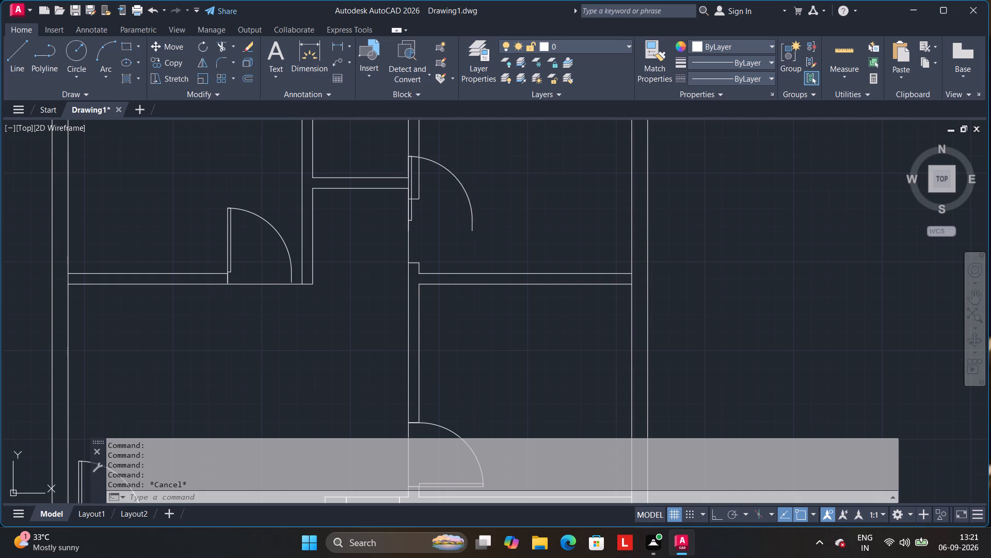
left_click(435, 228)
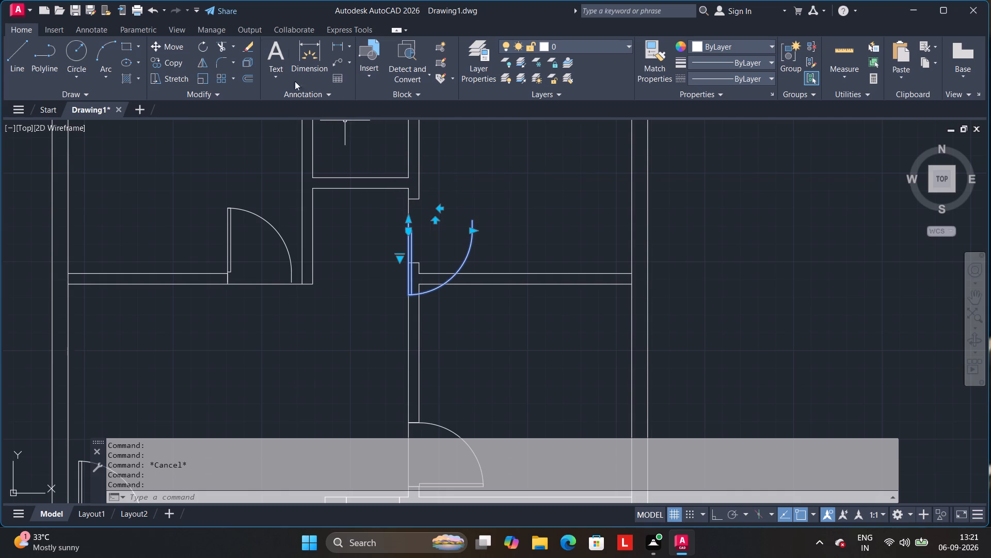
Rotate the upper-right room's door 90 degrees counterclockwise about the free end of its swing arc.
left_click(204, 50)
left_click(474, 221)
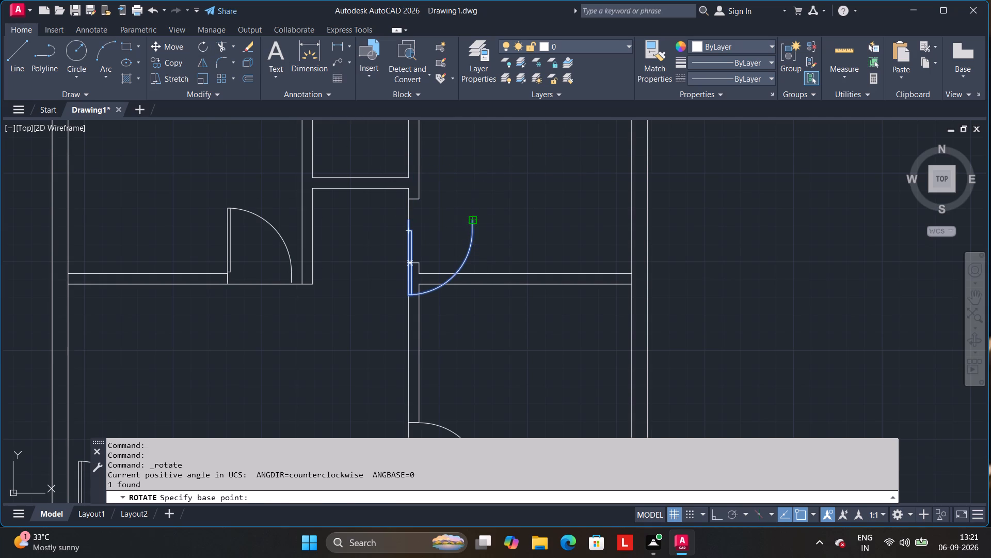
left_click(474, 198)
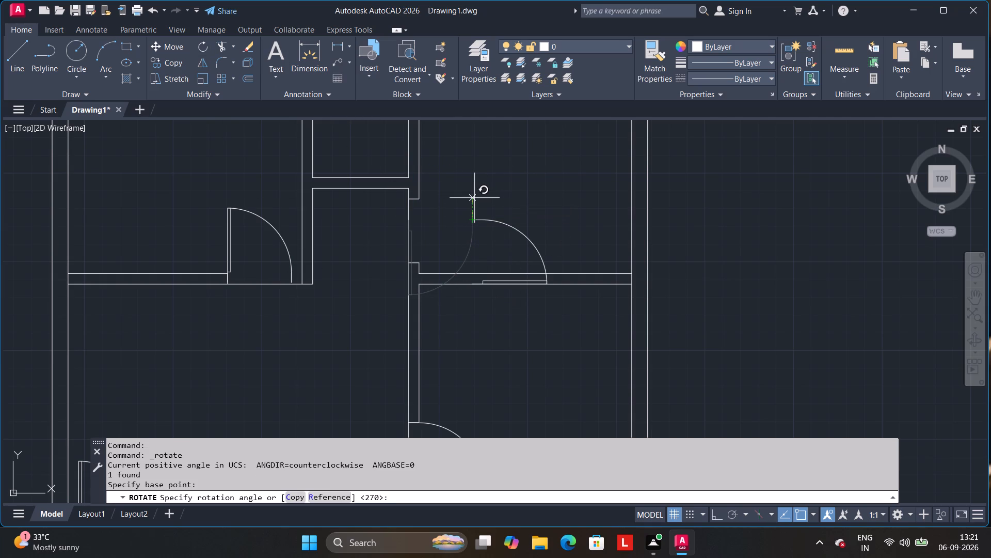
Move the upper-right room's door into its opening and align it with the jambs and the faces of the vertical partition.
left_click(512, 228)
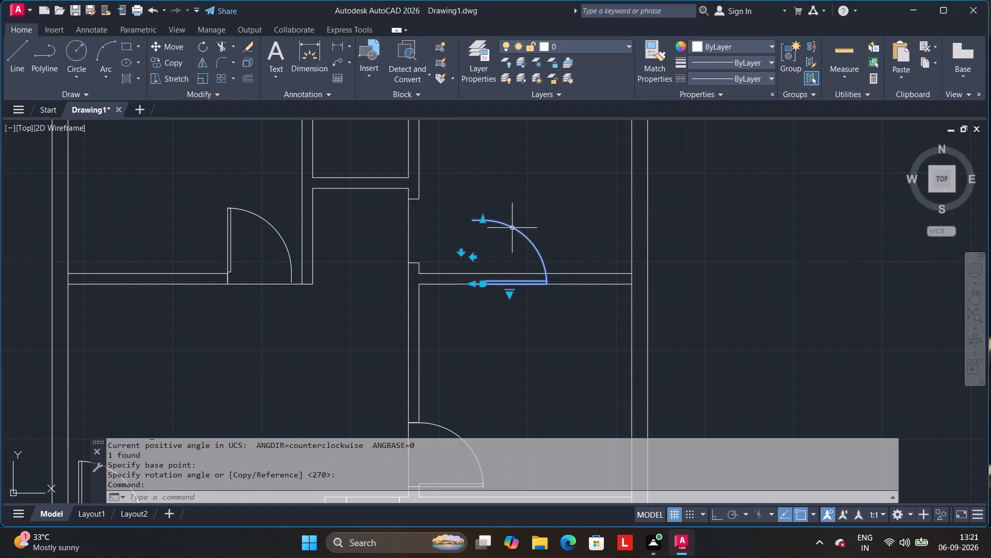
left_click_drag(507, 225, 443, 202)
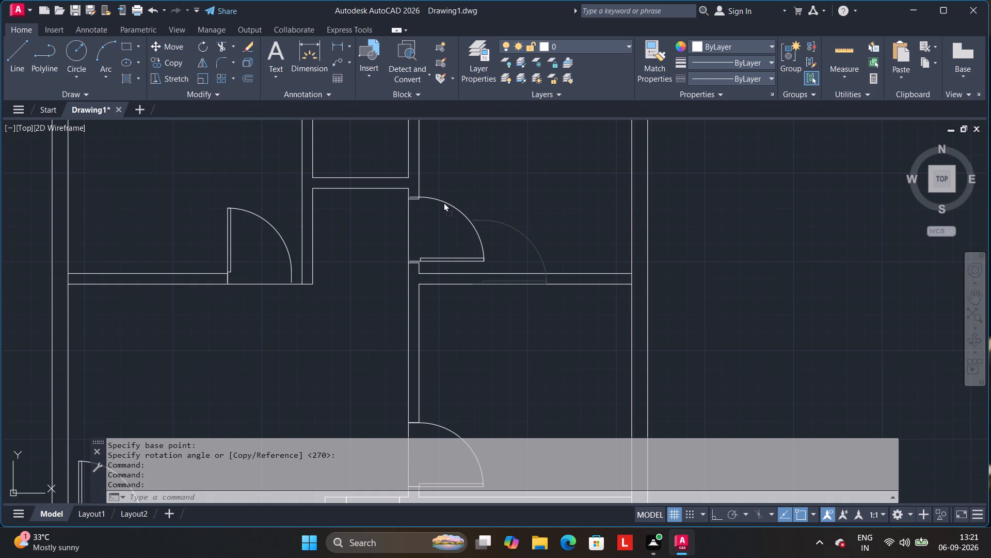
left_click_drag(443, 202, 442, 204)
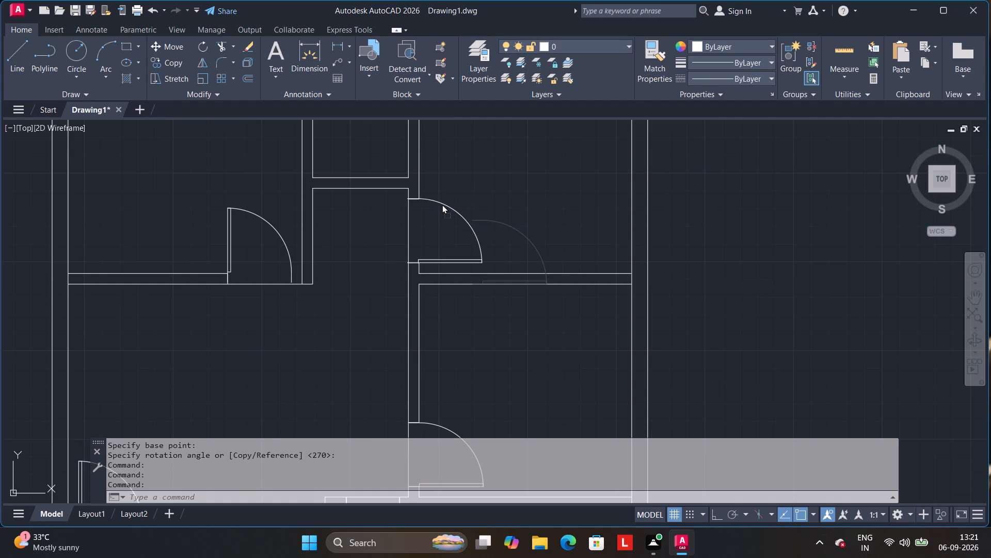
left_click_drag(442, 204, 444, 202)
scroll(422, 222, "up", 2)
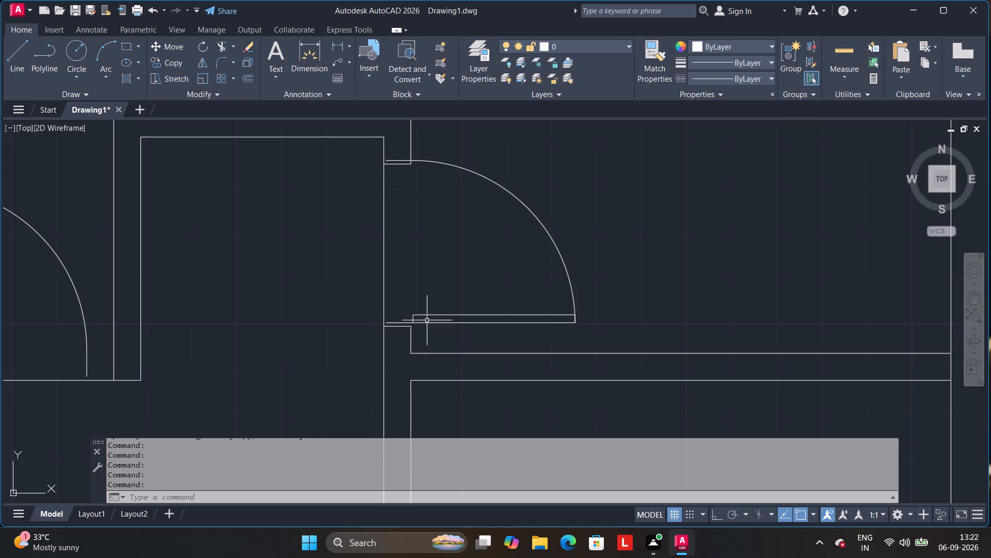
left_click(427, 321)
left_click_drag(414, 322, 412, 322)
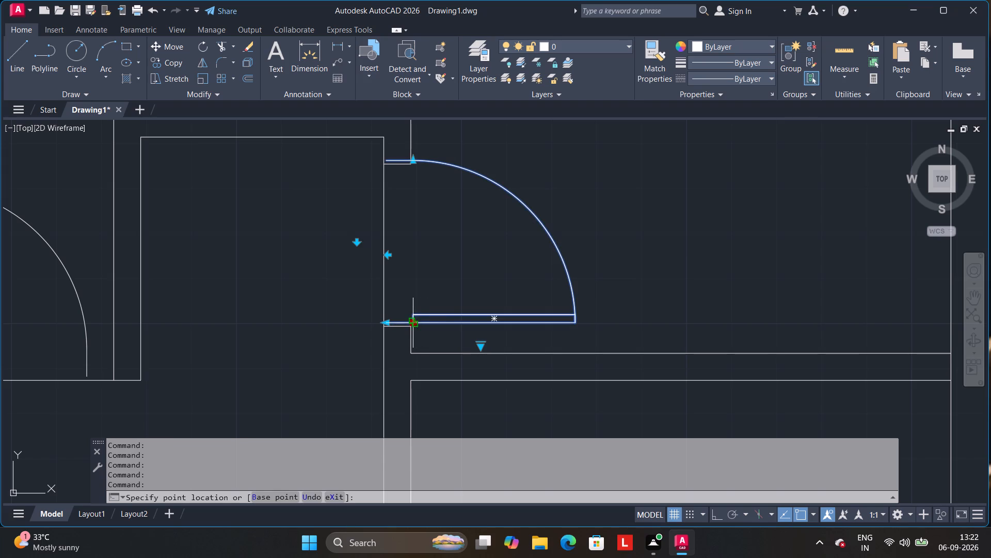
left_click_drag(412, 322, 447, 323)
key("Escape")
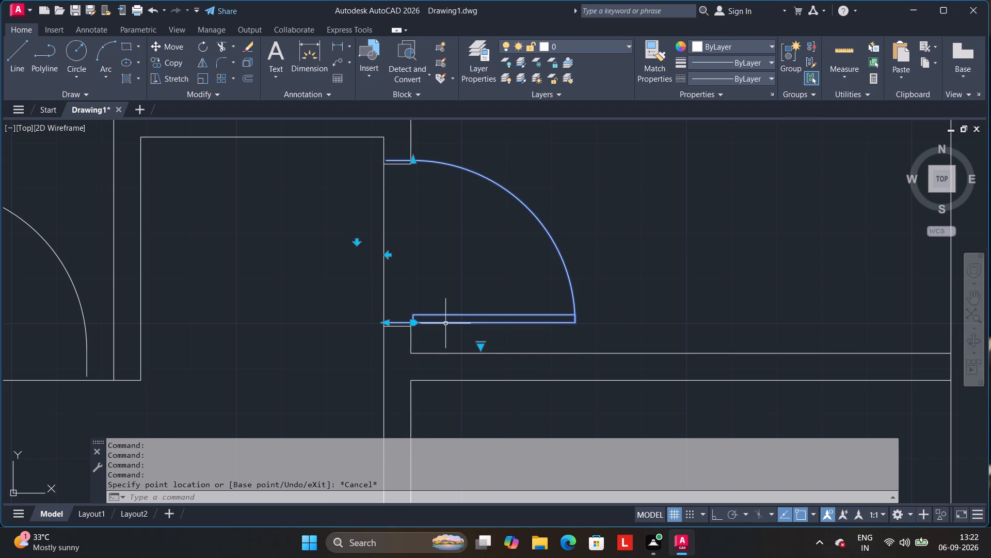
left_click(445, 324)
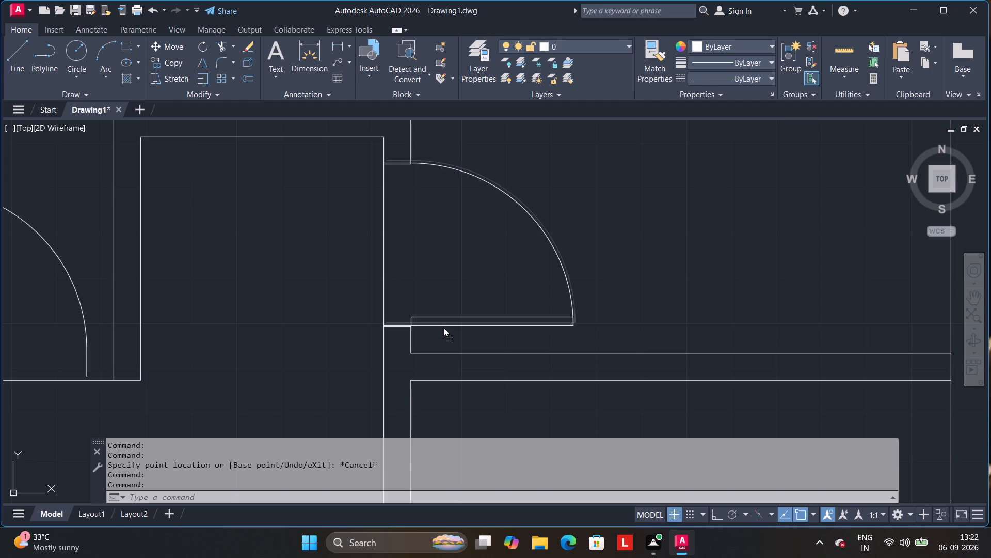
Flip the upper-left room's door so its leaf hinges at the opening's right side, beside the vertical partition.
scroll(449, 225, "down", 1)
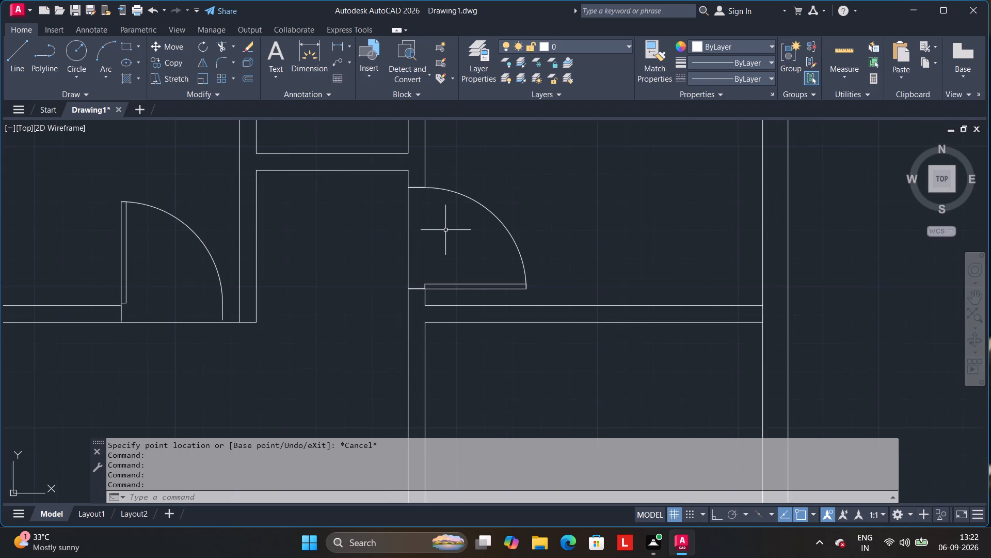
scroll(322, 293, "down", 1)
middle_click_drag(317, 301, 406, 296)
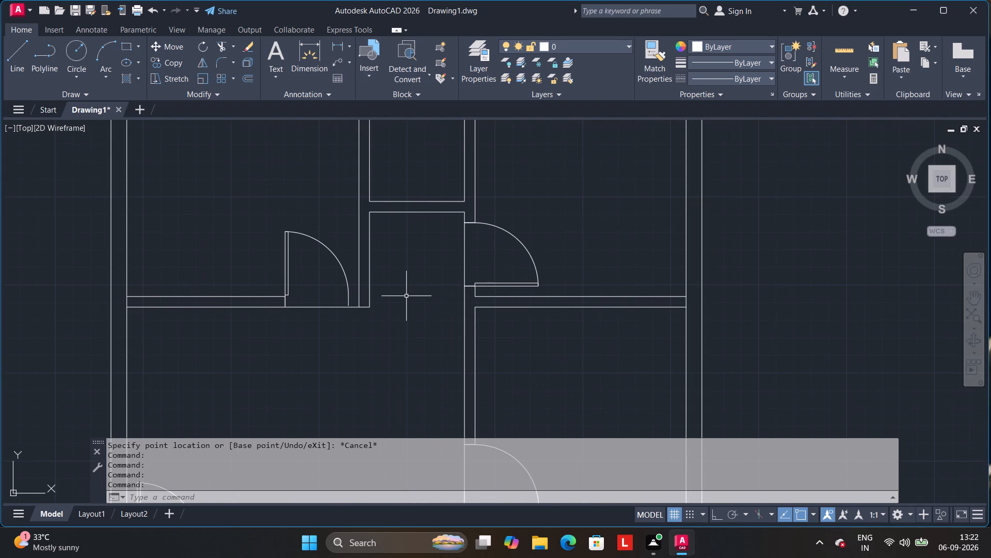
left_click(287, 260)
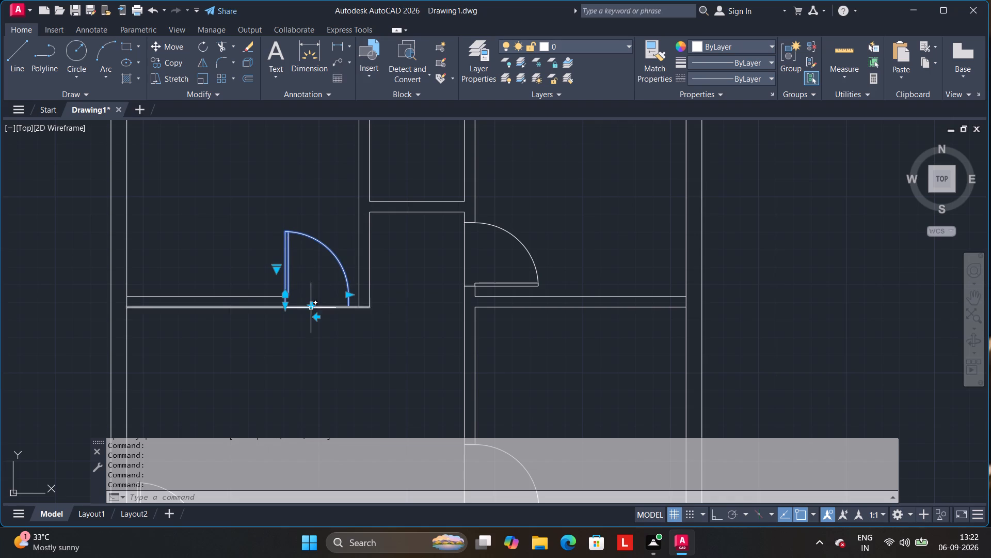
left_click(316, 317)
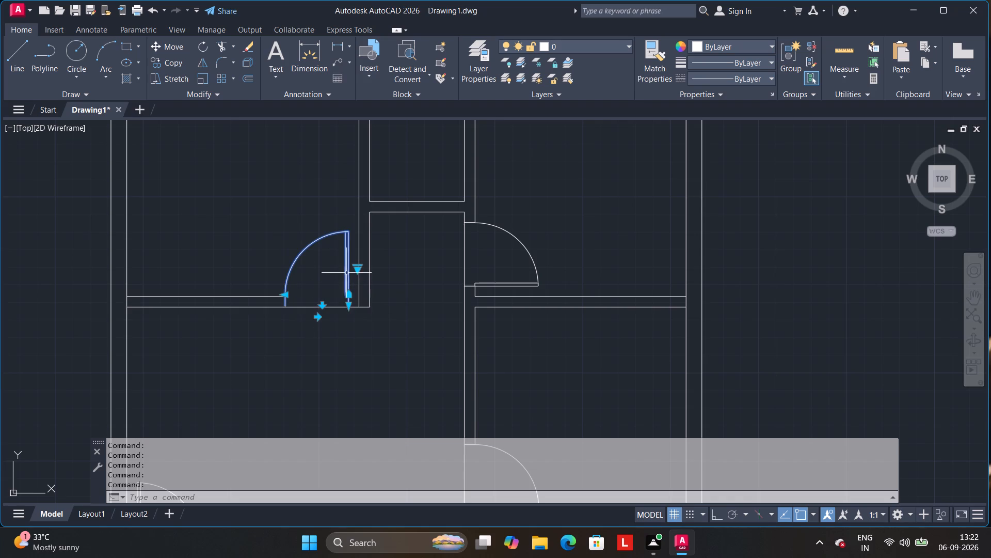
key("Escape")
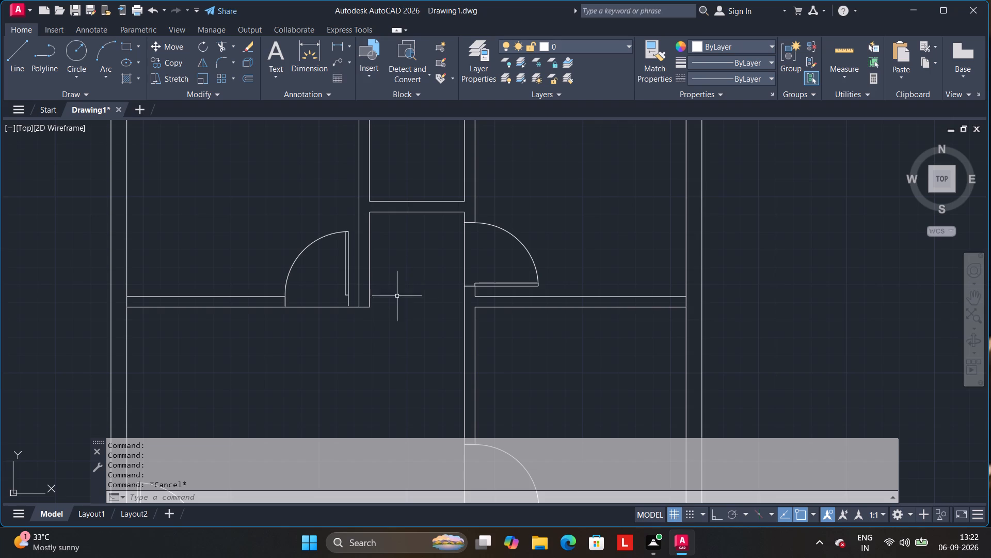
Move the upper-left room's door up and to the left, clear of its wall opening.
left_click_drag(347, 286, 330, 260)
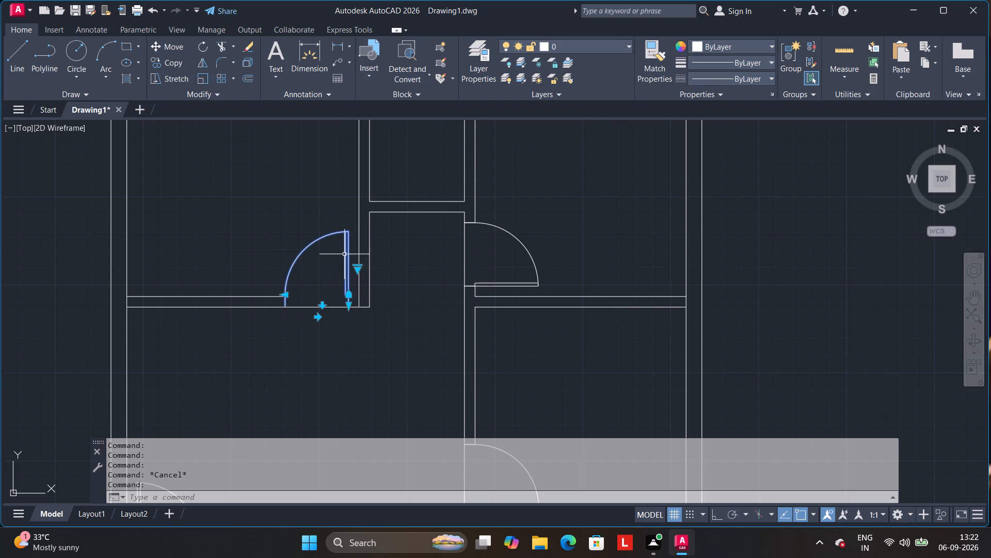
left_click_drag(345, 254, 309, 210)
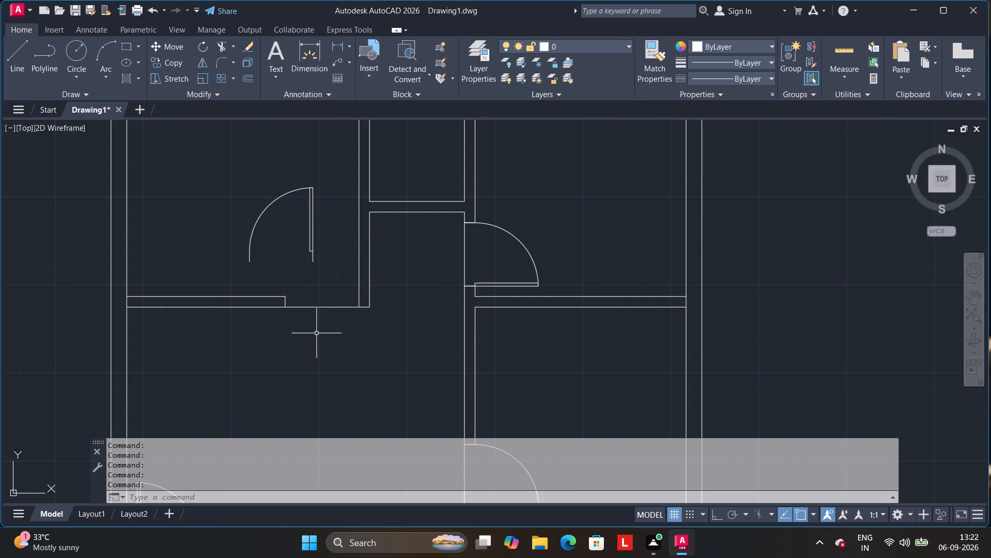
Draw a line continuing the upper-left room's lower partition's upper face across the door opening to the vertical partition.
left_click(16, 60)
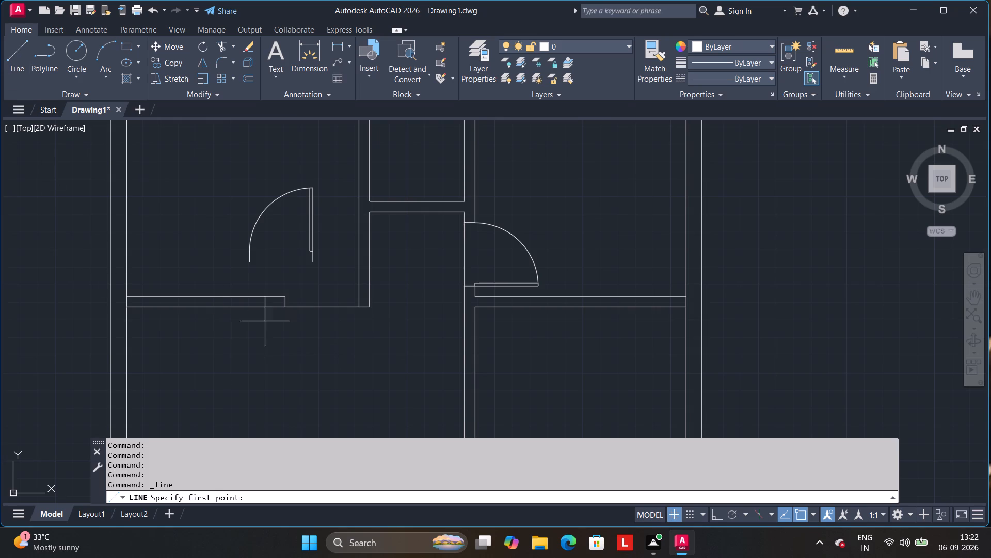
left_click(282, 298)
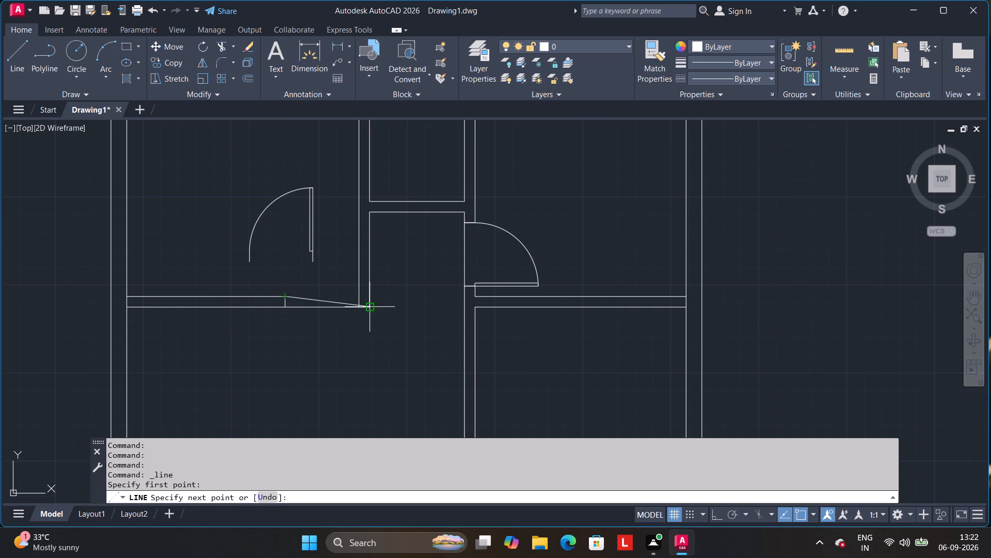
left_click(360, 294)
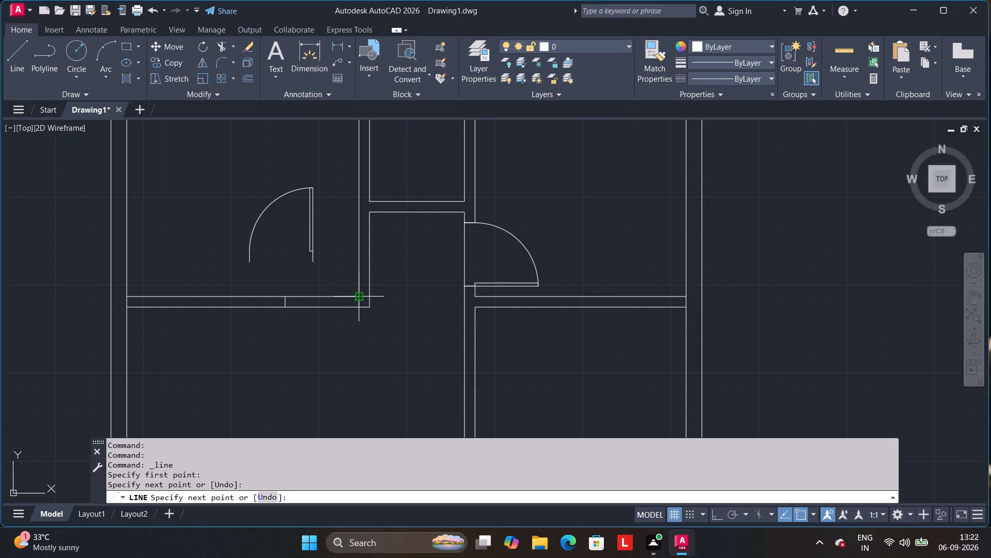
key("Escape")
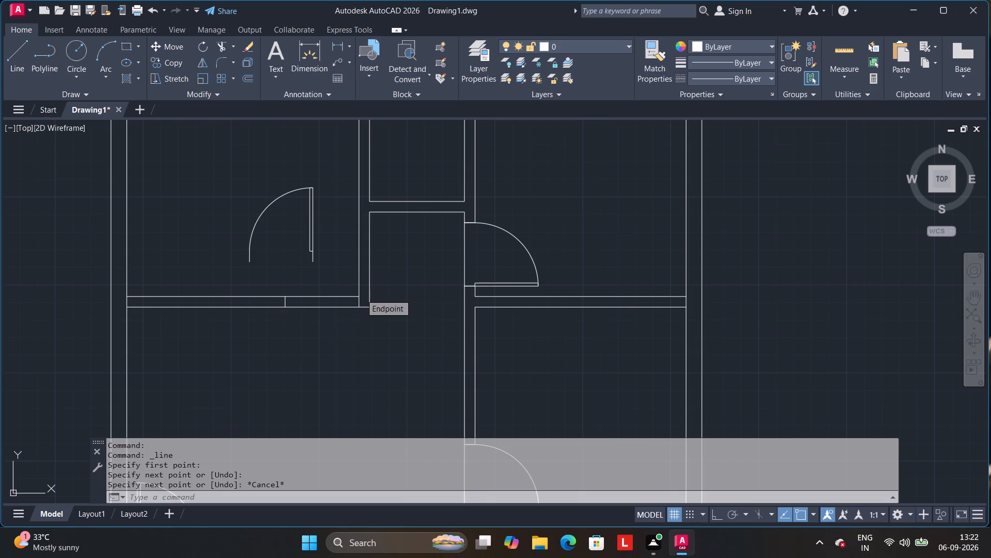
Draw a short jamb line across that partition's thickness, just left of its corner with the vertical partition.
left_click(22, 67)
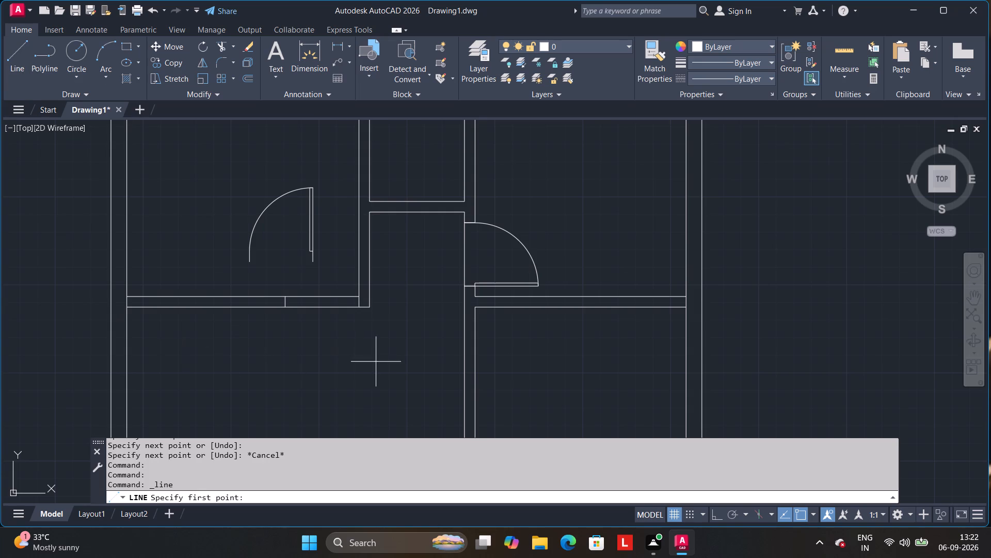
scroll(367, 355, "up", 3)
middle_click_drag(292, 168, 263, 336)
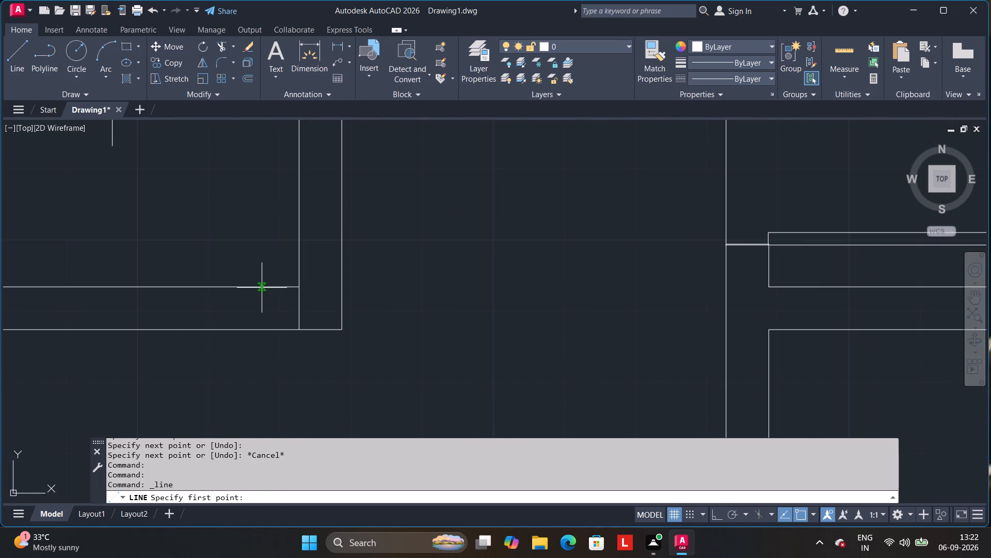
left_click(262, 288)
left_click(259, 331)
key("space")
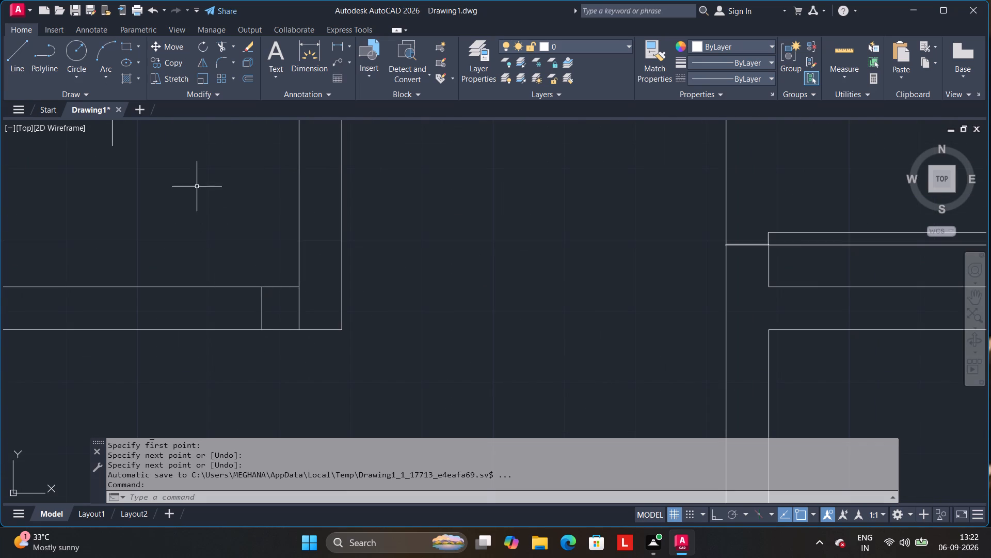
Trim the partition's face lines between the two jambs to open the upper-left room's doorway.
left_click(221, 48)
left_click_drag(196, 252, 168, 384)
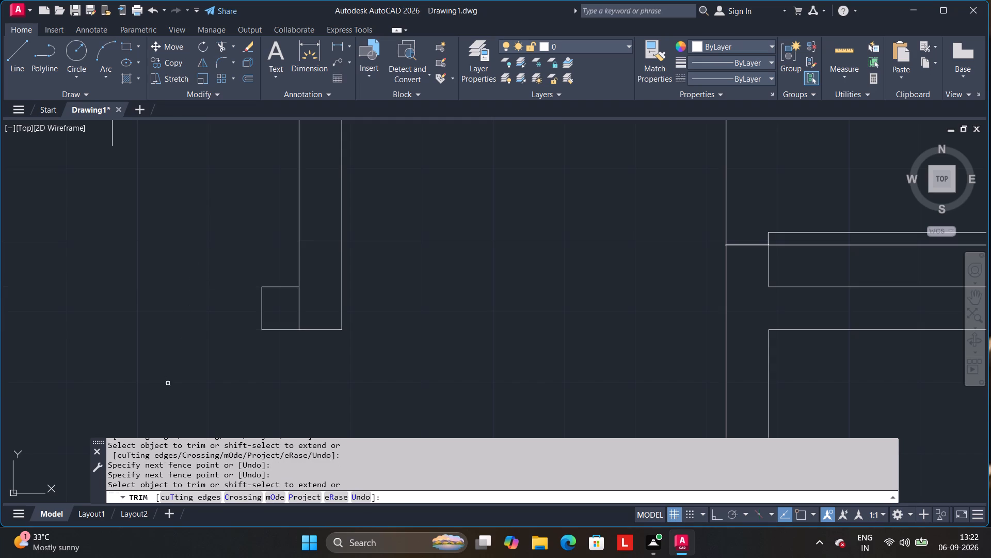
Redraw the partition's lower face from the doorway's left jamb to the inner face of the left outer wall.
scroll(194, 270, "down", 2)
middle_click_drag(194, 279, 331, 278)
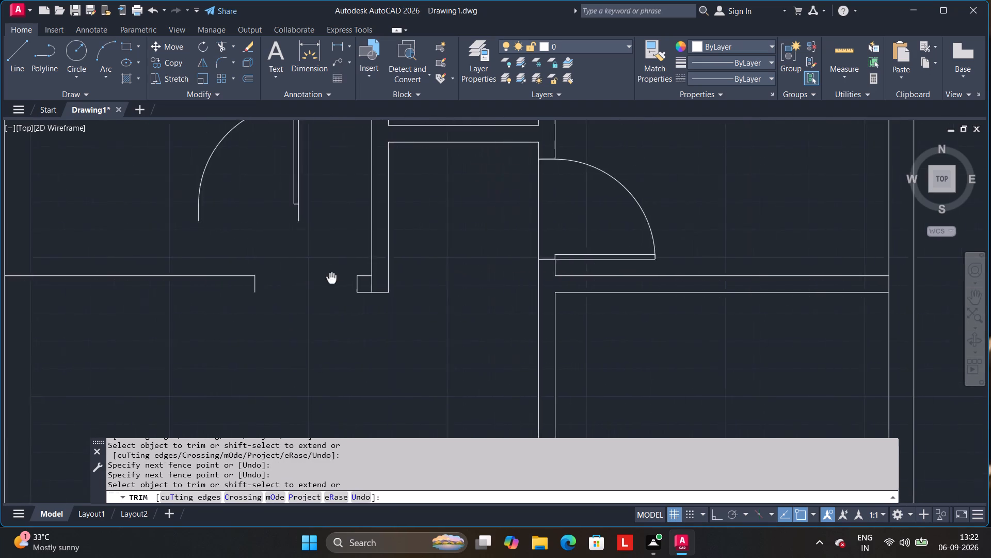
middle_click_drag(331, 278, 443, 275)
left_click(13, 50)
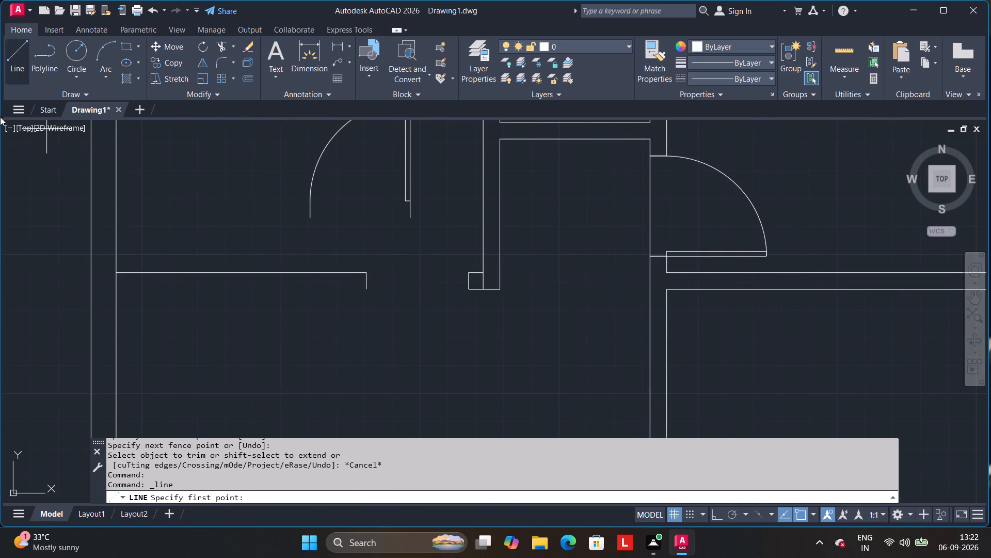
left_click(365, 291)
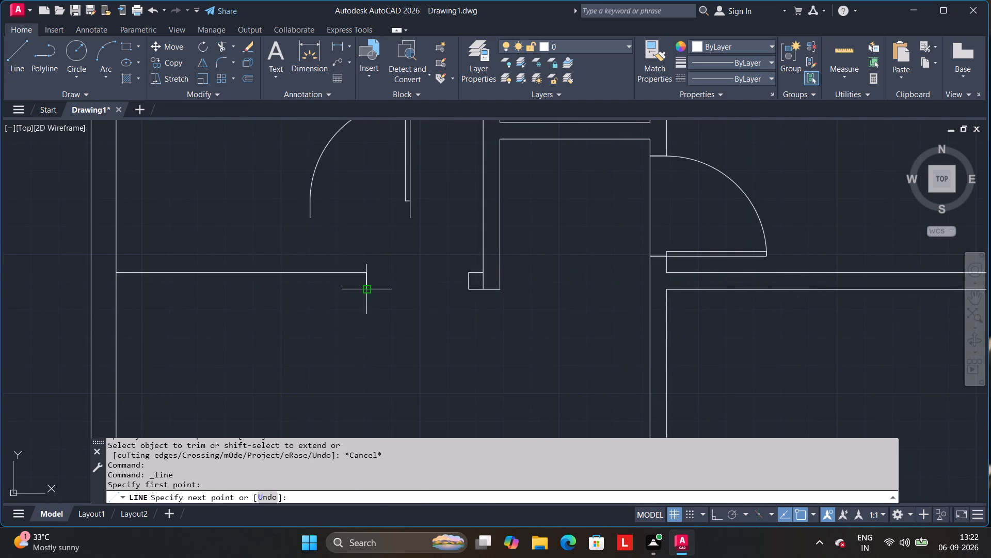
left_click(119, 290)
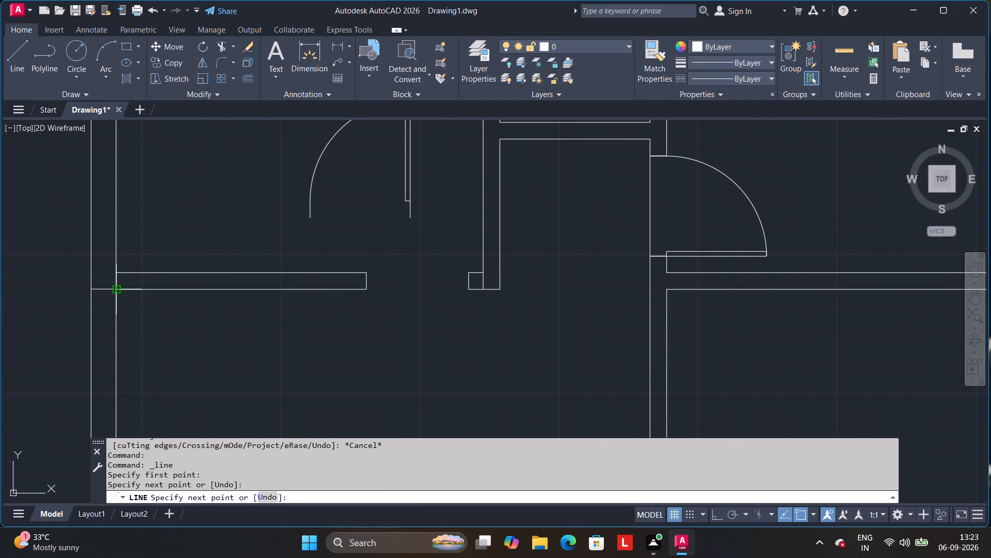
key("space")
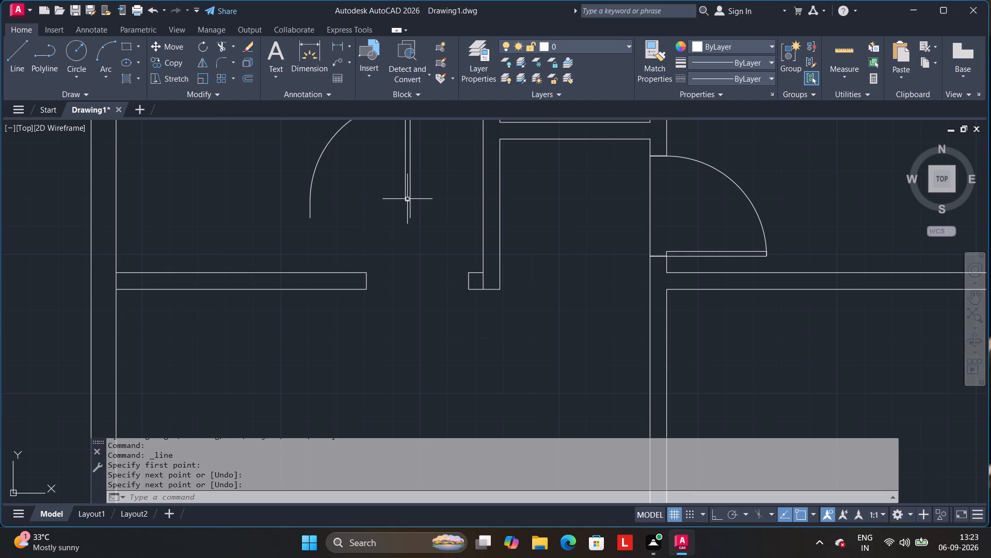
Move the upper-left room's door into its opening, aligning its hinge side with the new jamb beside the vertical partition.
left_click(407, 199)
left_click_drag(410, 191, 459, 258)
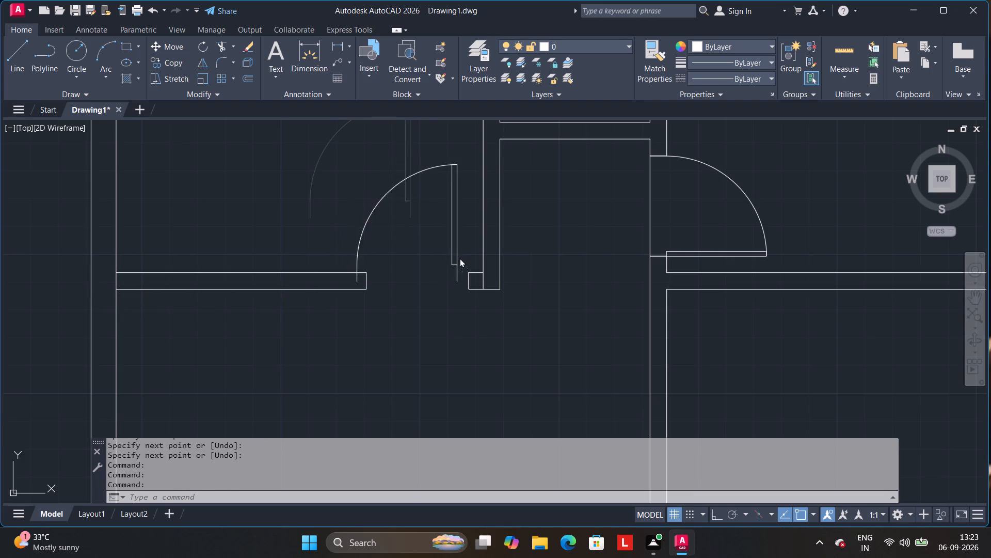
left_click_drag(459, 258, 468, 263)
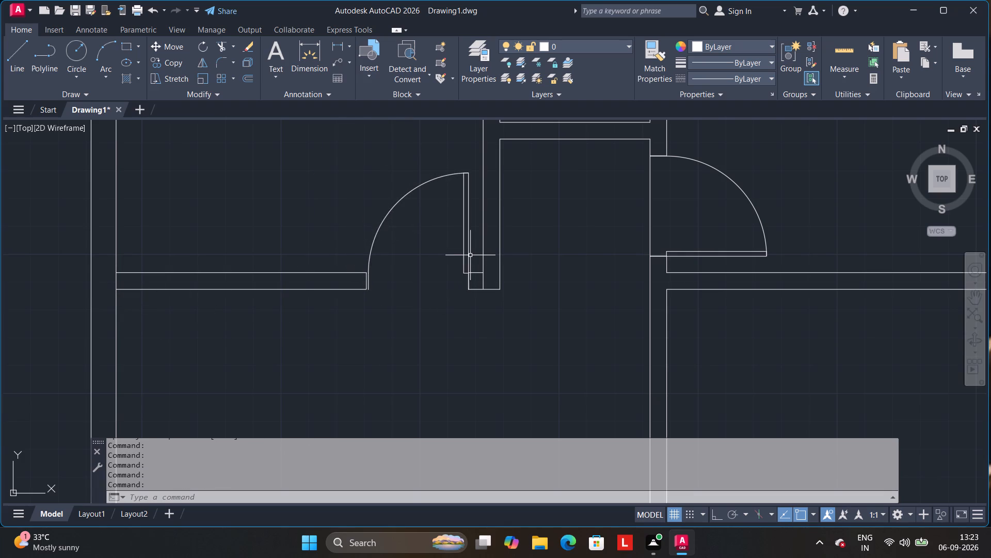
left_click(468, 256)
left_click(371, 271)
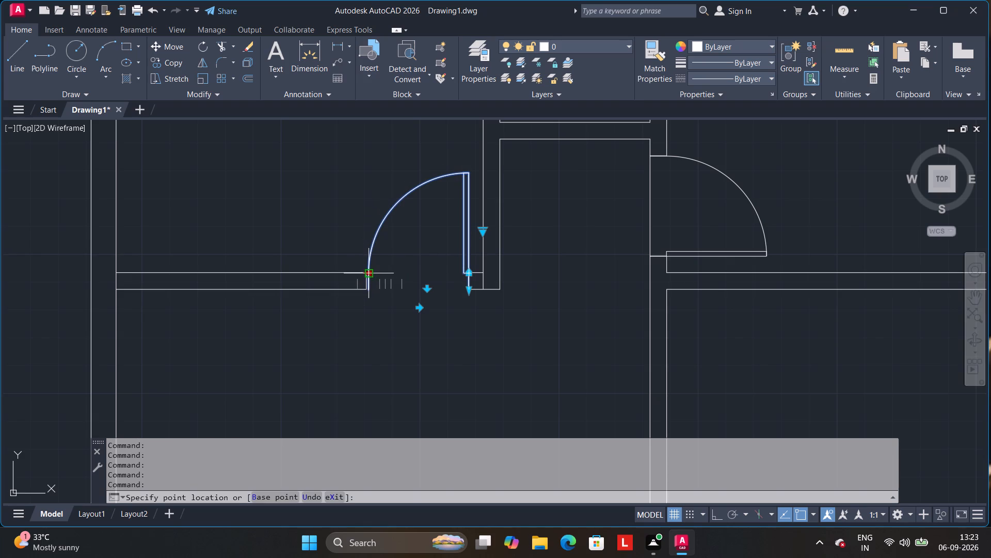
left_click(370, 271)
key("Escape")
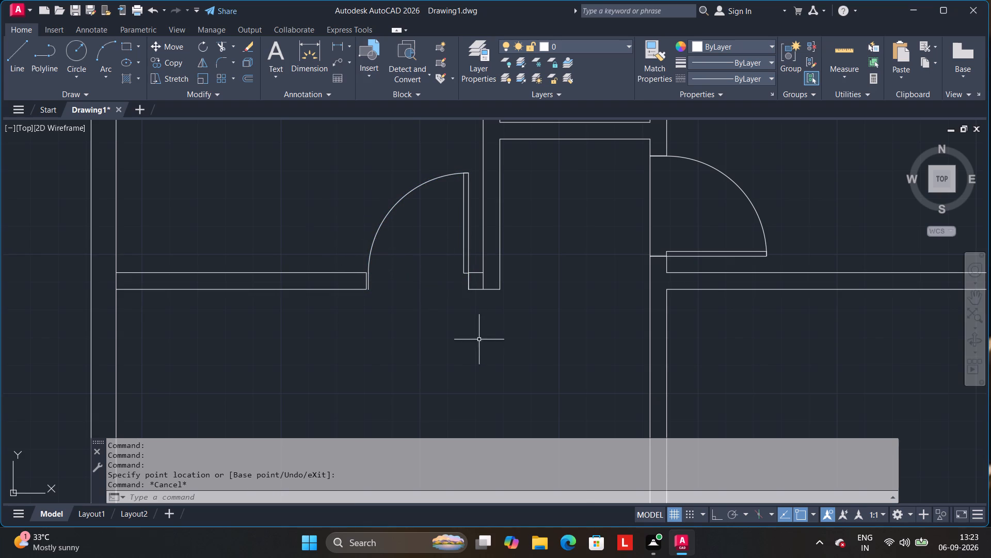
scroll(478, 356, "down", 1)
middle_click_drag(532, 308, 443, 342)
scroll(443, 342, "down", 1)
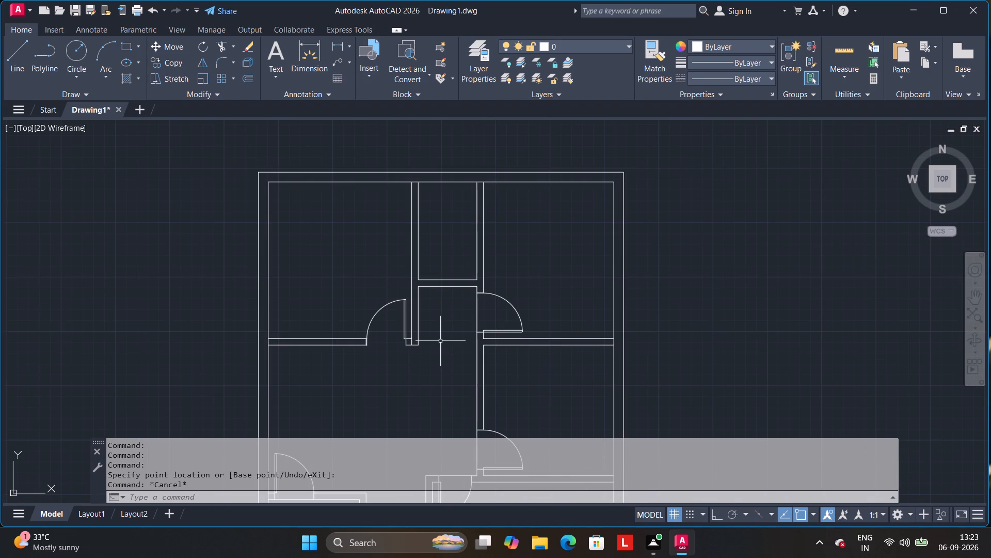
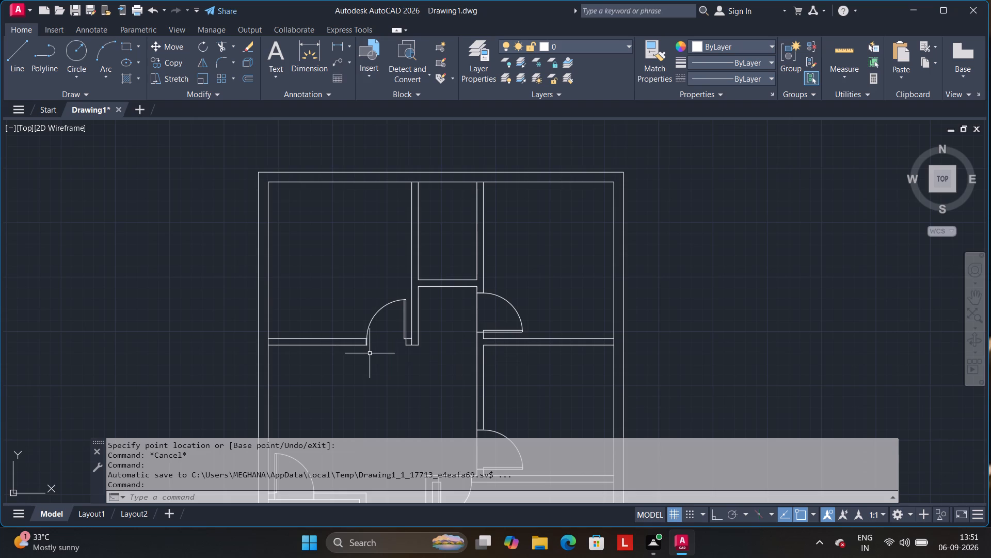
Trim the leftover vertical partition line crossing the short wall stub beside the upper-left room's door.
middle_click_drag(457, 382, 463, 354)
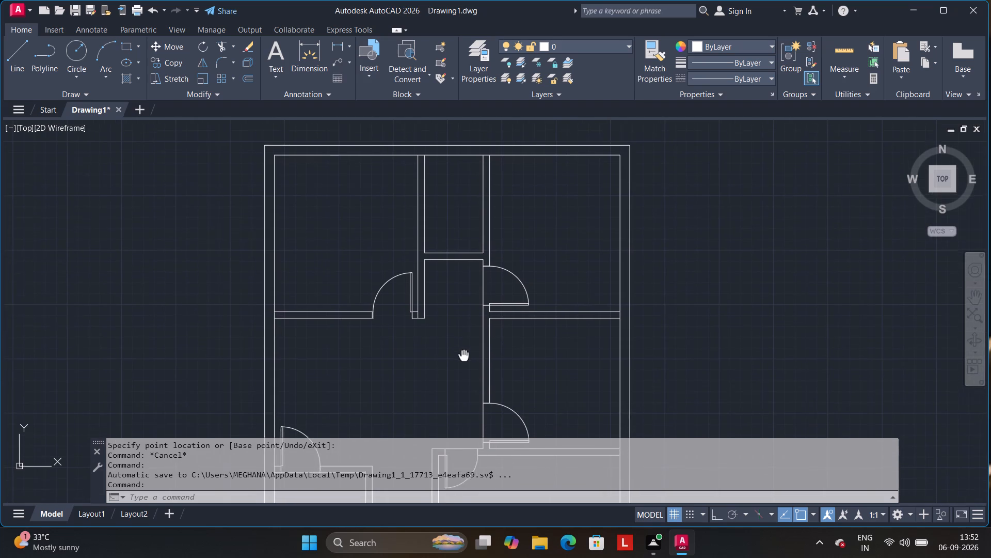
middle_click_drag(463, 354, 434, 405)
scroll(380, 334, "up", 2)
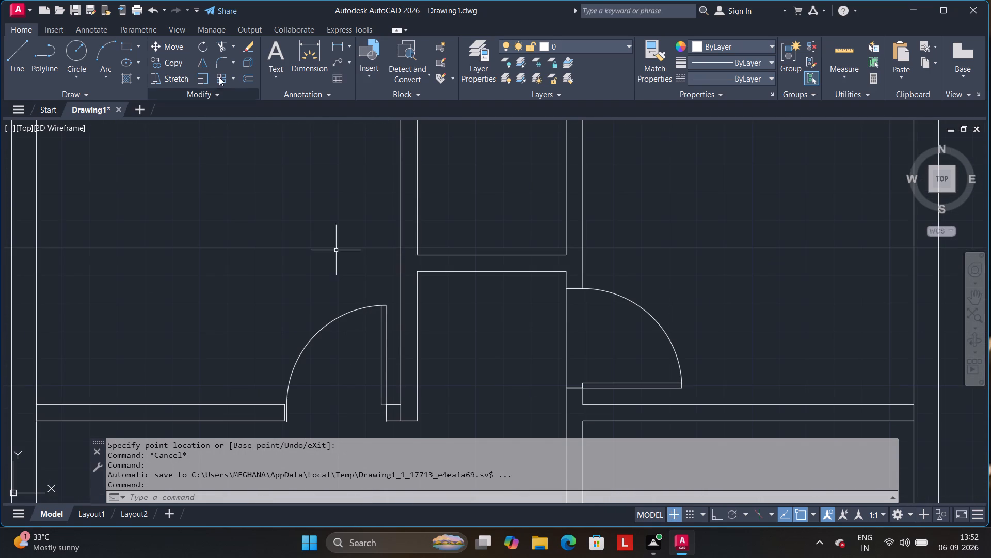
left_click(215, 43)
middle_click_drag(355, 276, 365, 181)
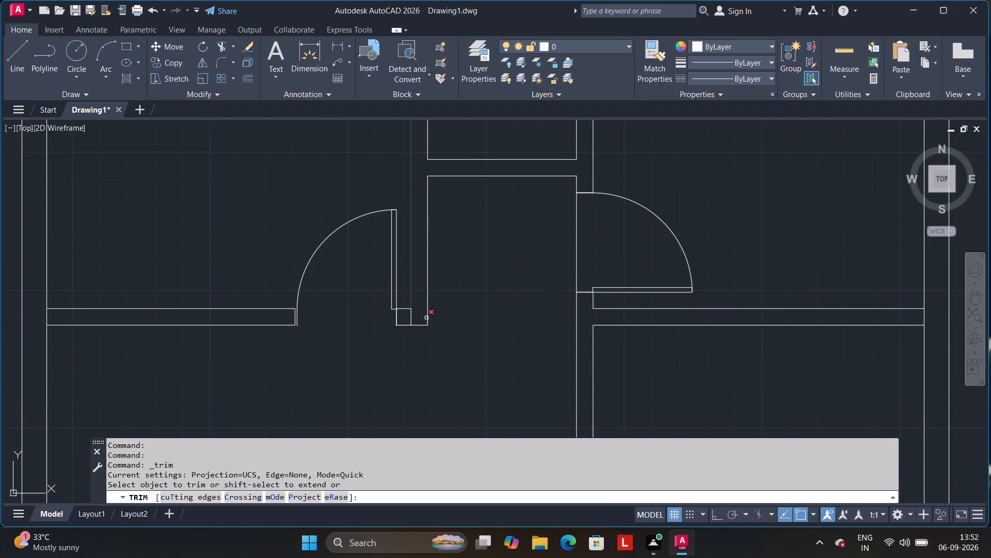
scroll(424, 331, "up", 2)
left_click(387, 299)
scroll(499, 300, "down", 2)
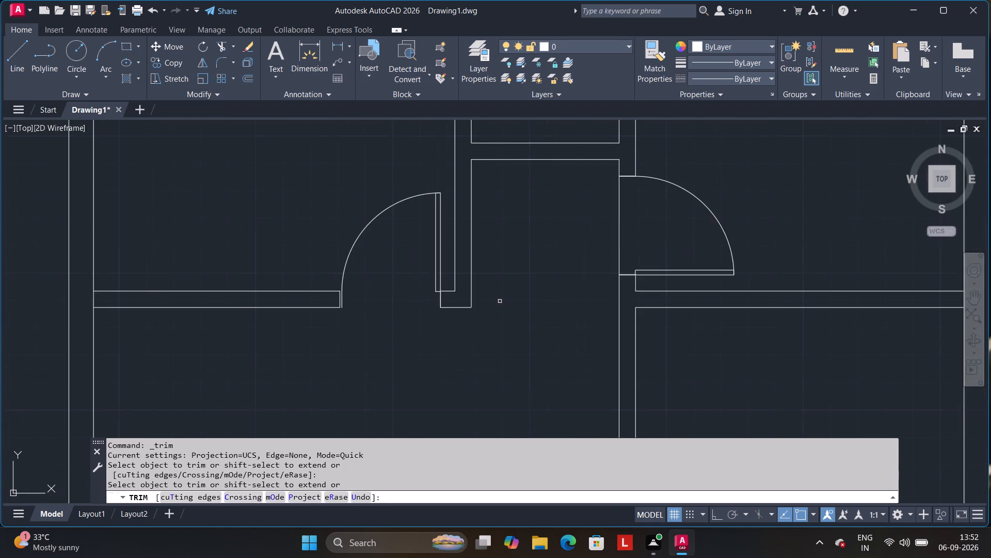
Draw two short end lines across the horizontal partition below the narrow upper-middle room, joined along its lower face.
scroll(503, 303, "down", 1)
middle_click_drag(507, 303, 253, 328)
scroll(360, 327, "up", 2)
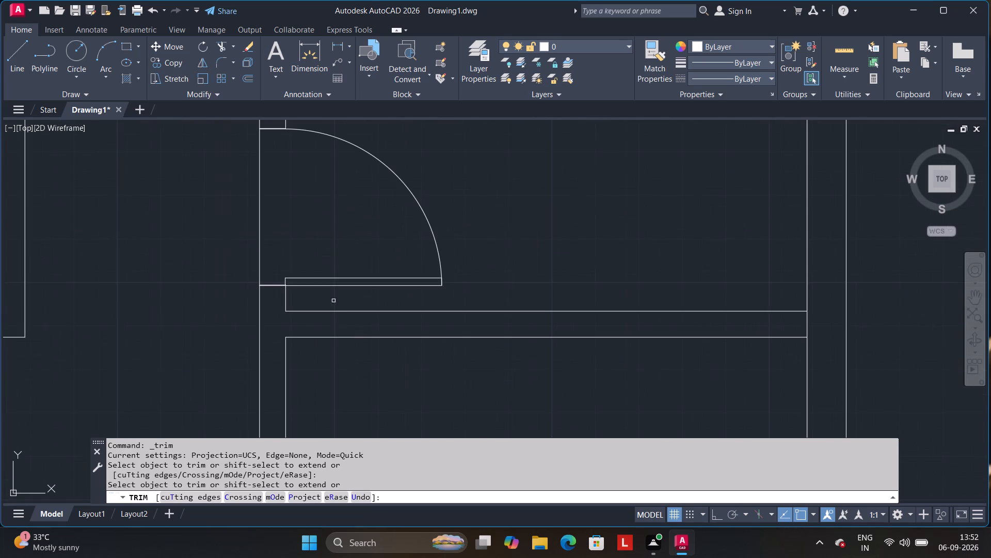
scroll(220, 279, "down", 3)
middle_click_drag(206, 263, 211, 291)
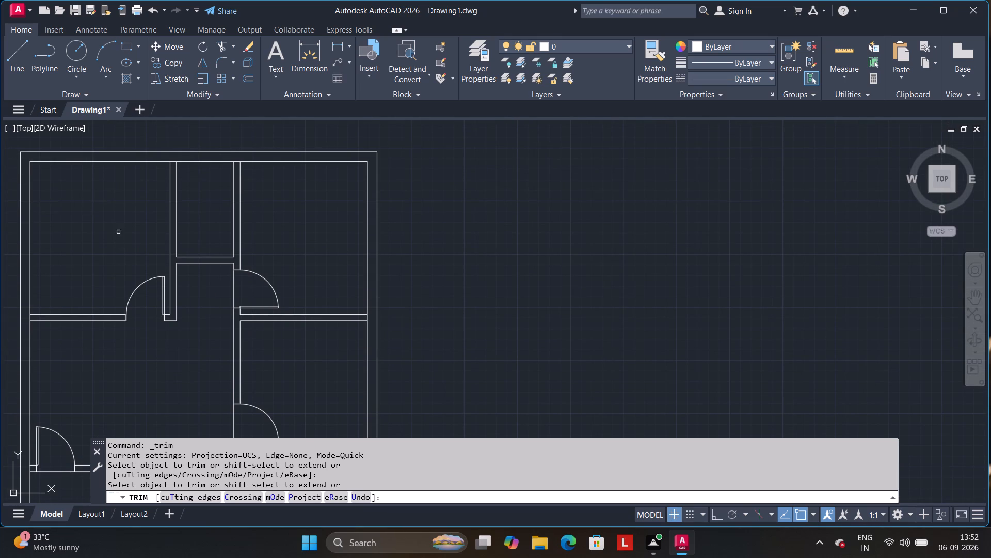
left_click(18, 60)
scroll(204, 321, "up", 3)
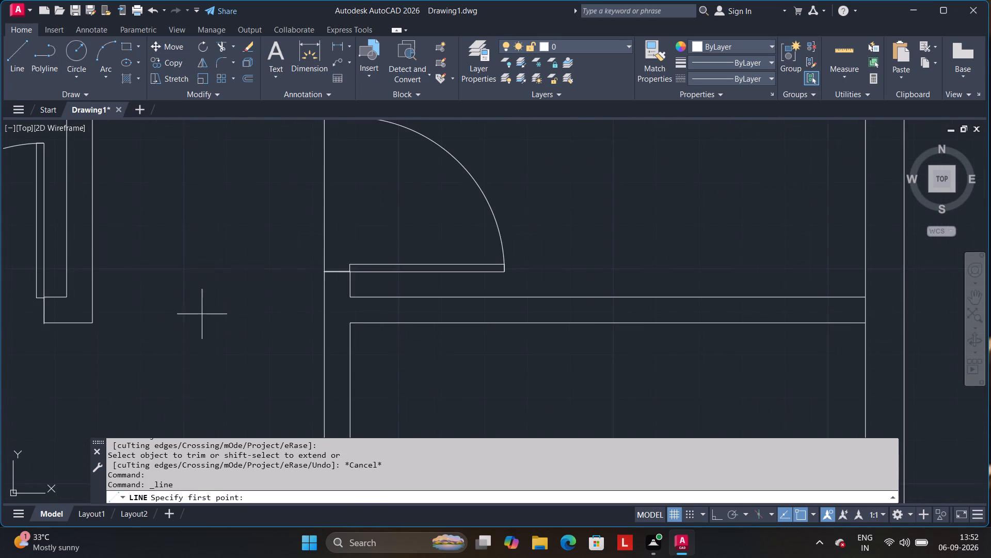
middle_click_drag(201, 248, 314, 492)
scroll(303, 431, "down", 1)
scroll(278, 377, "up", 1)
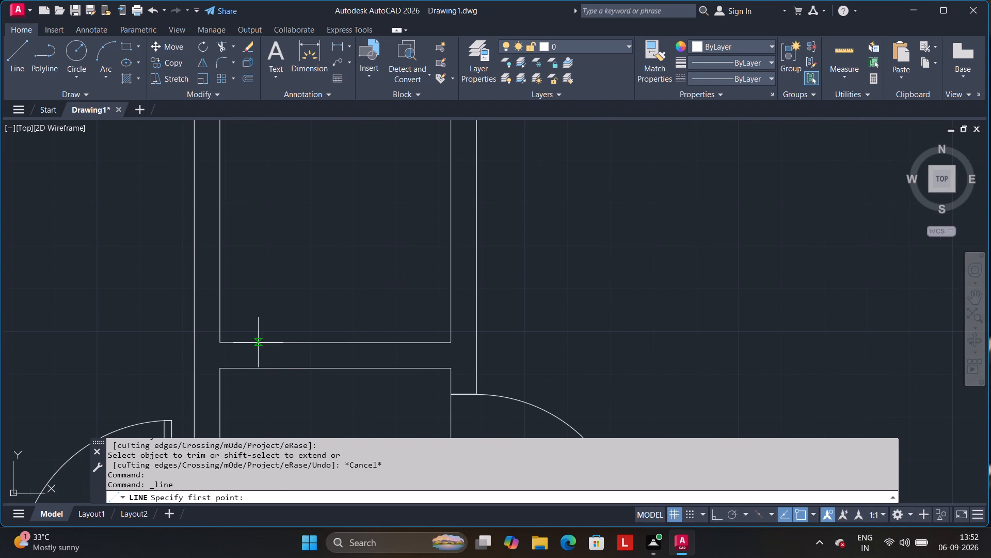
left_click(258, 343)
left_click(259, 370)
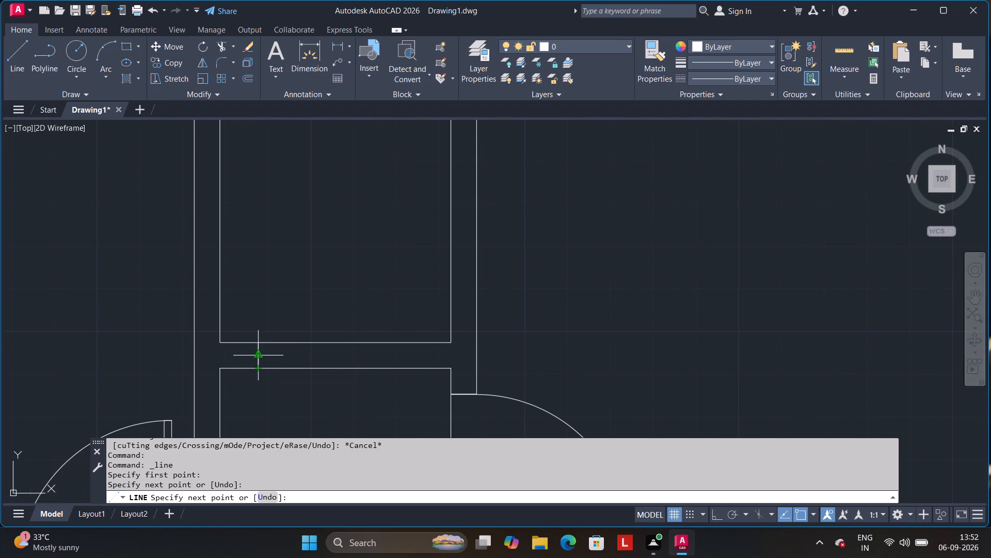
left_click(399, 369)
left_click(398, 345)
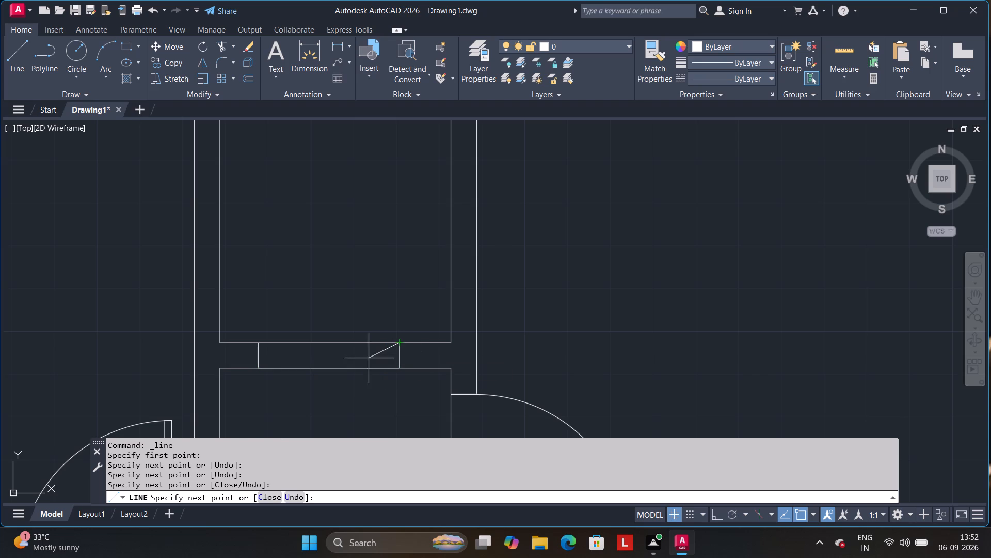
Draw two crossing diagonals between opposite corners of the new rectangle in that partition, retracing its left end.
left_click(257, 369)
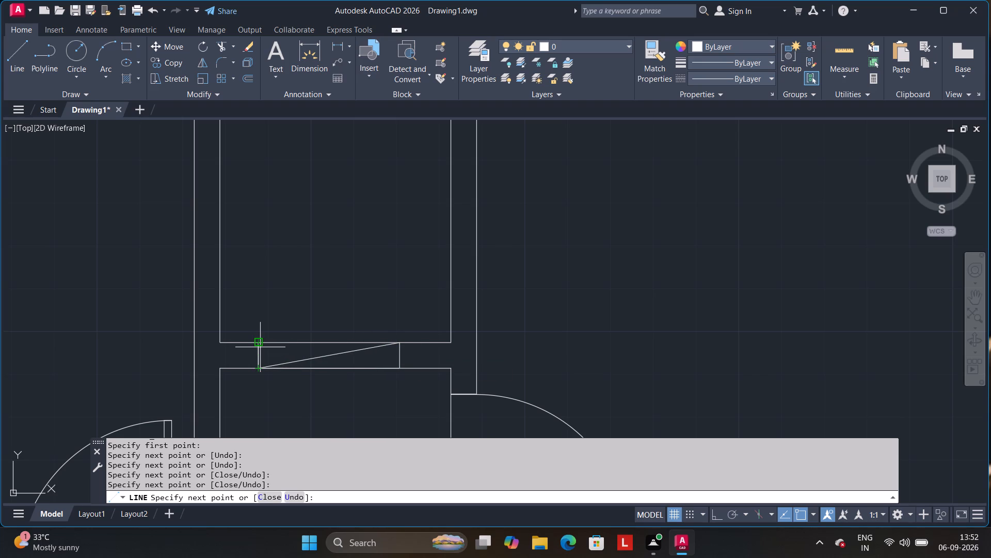
scroll(259, 346, "up", 4)
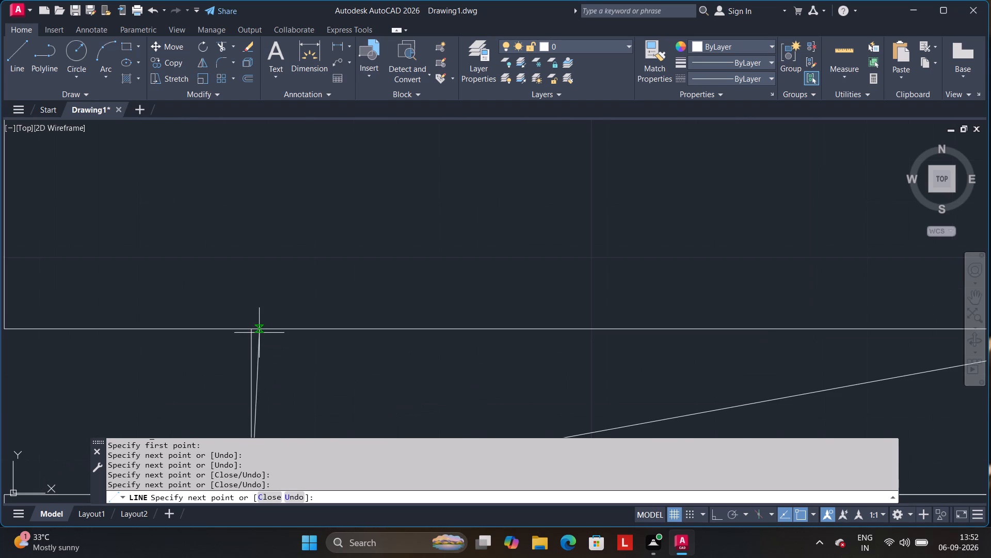
left_click(249, 332)
scroll(530, 381, "down", 1)
middle_click_drag(533, 380, 358, 289)
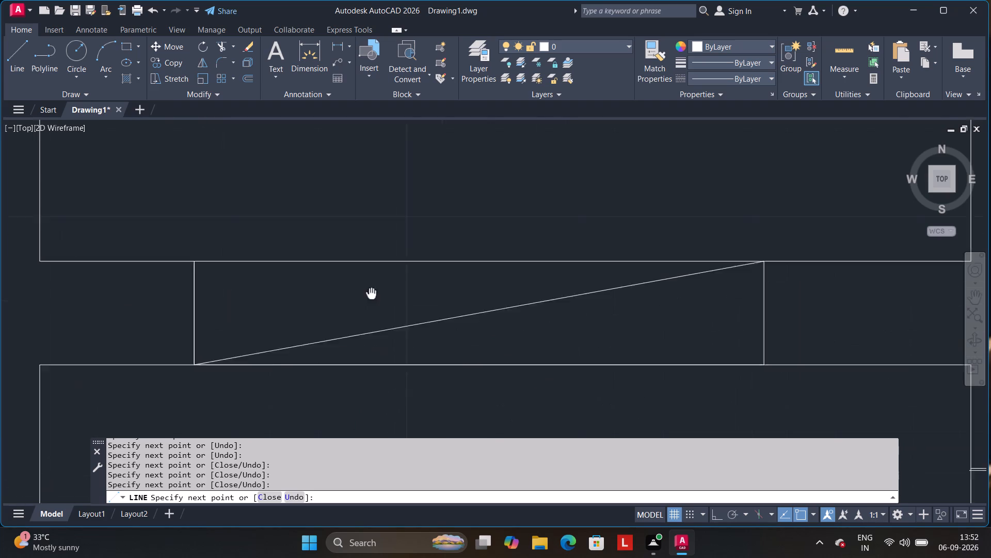
middle_click_drag(358, 289, 347, 286)
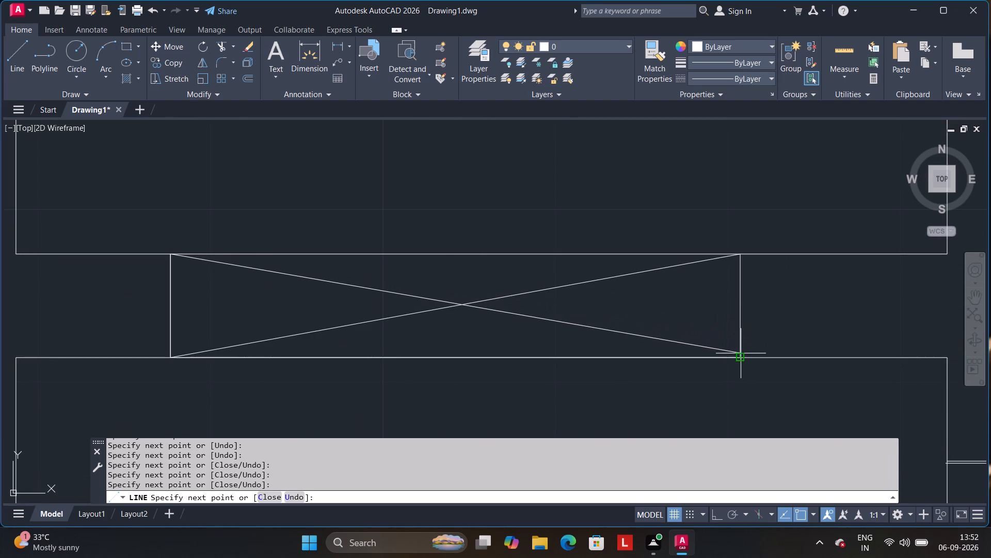
left_click(741, 353)
key("Return")
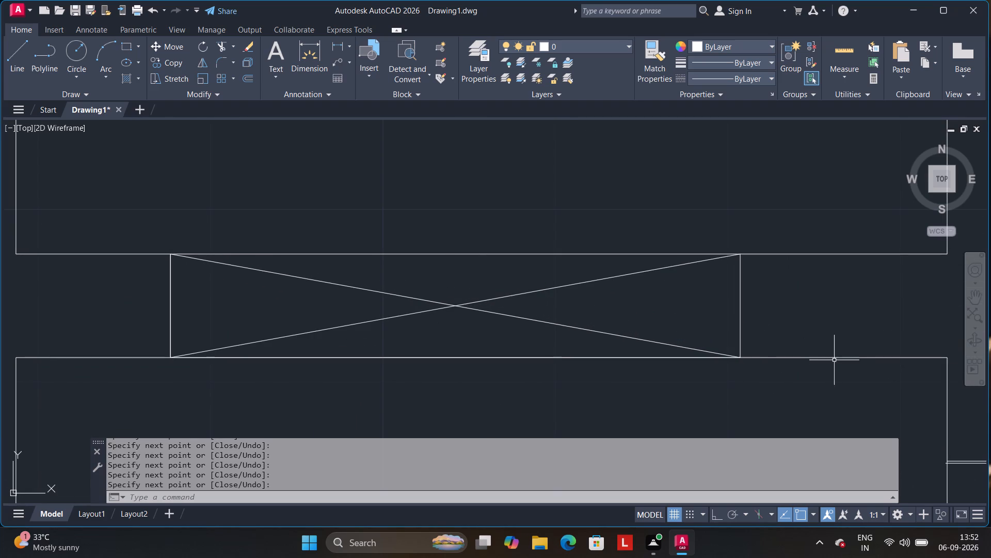
With Ortho mode on, draw an L-shaped counter outline in the upper-right room, from the left partition across, down, and over to the right wall.
scroll(407, 401, "down", 3)
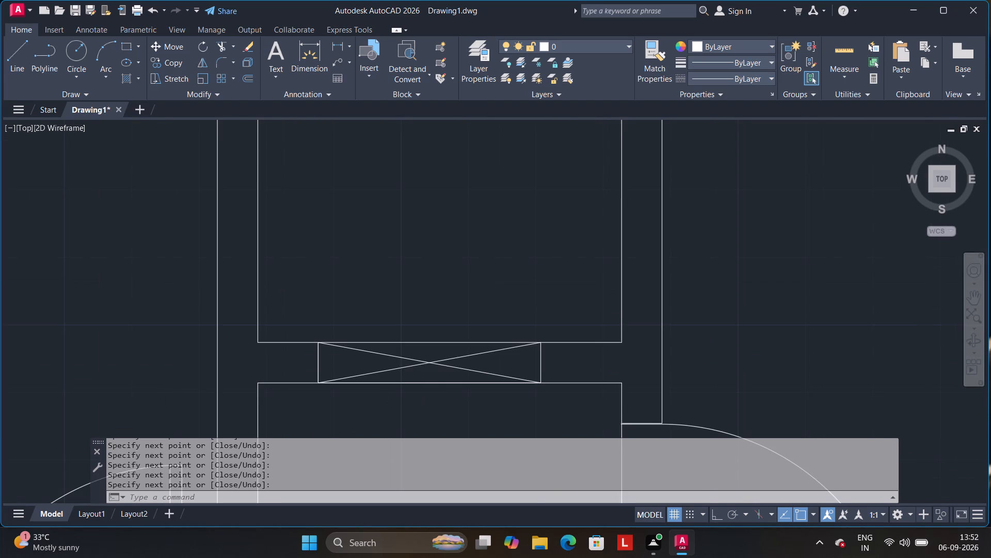
middle_click_drag(400, 362, 312, 318)
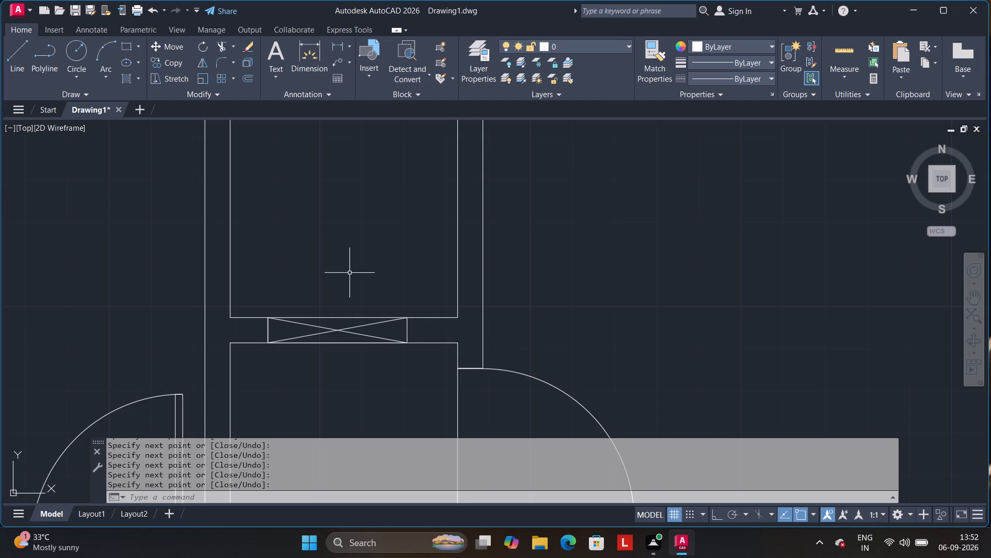
middle_click_drag(355, 262, 361, 354)
scroll(359, 331, "down", 2)
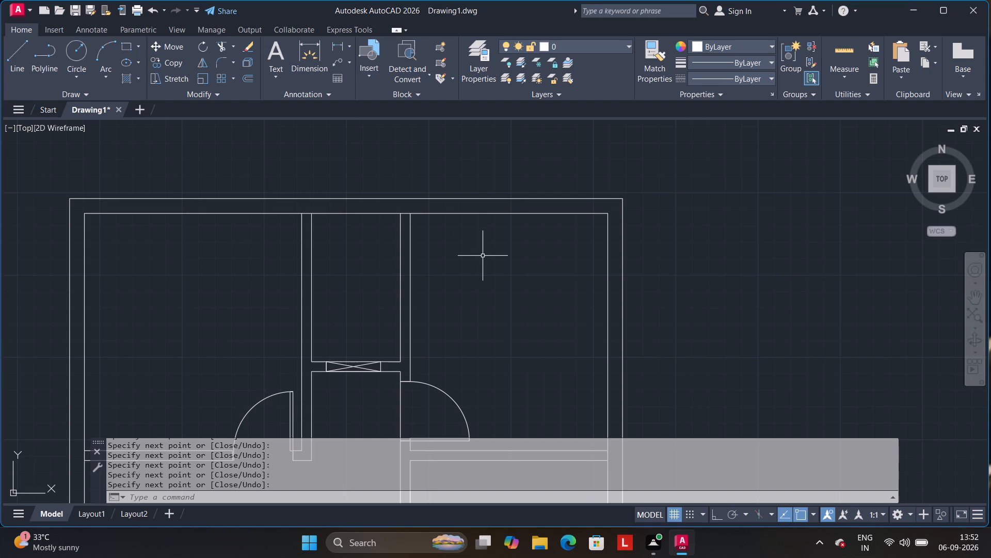
left_click(21, 57)
scroll(326, 265, "down", 1)
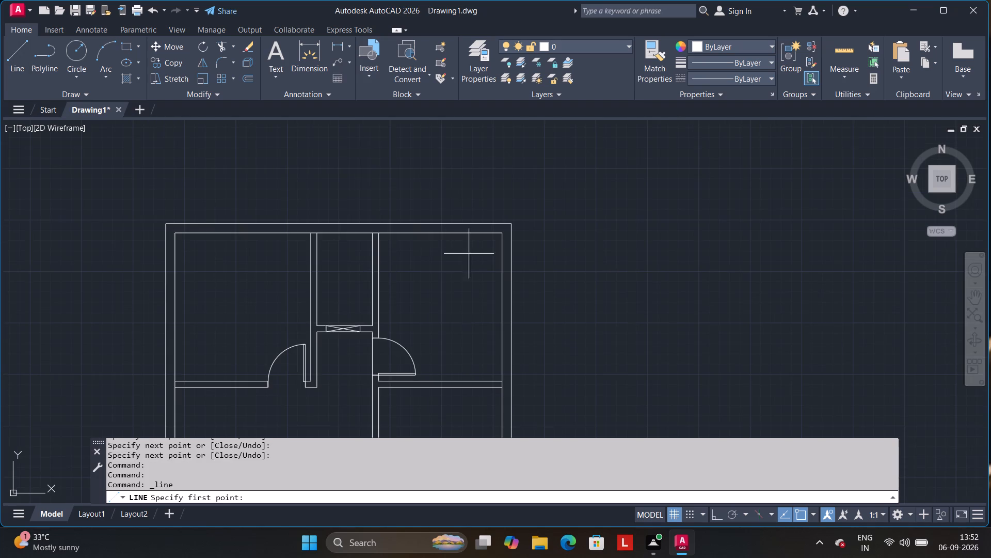
scroll(425, 266, "up", 2)
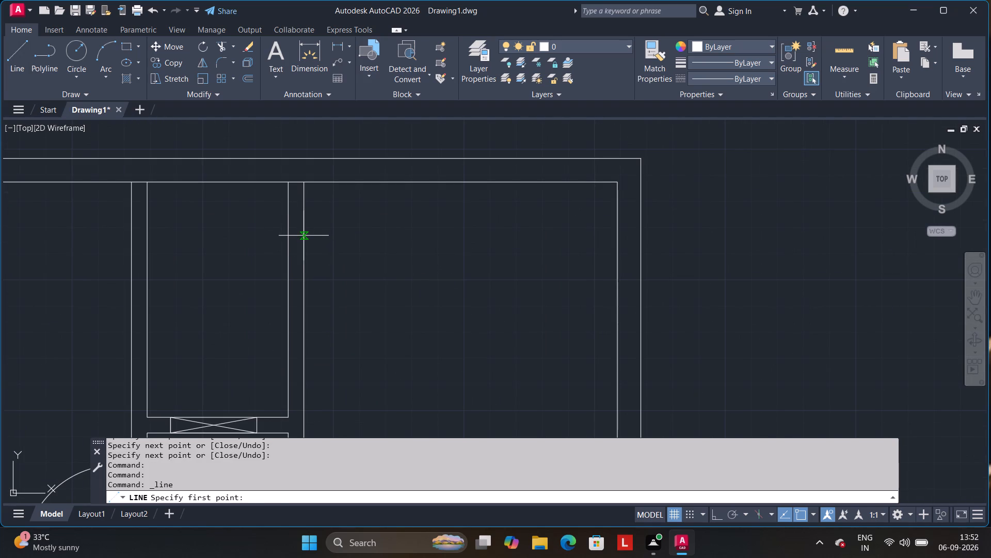
left_click(303, 236)
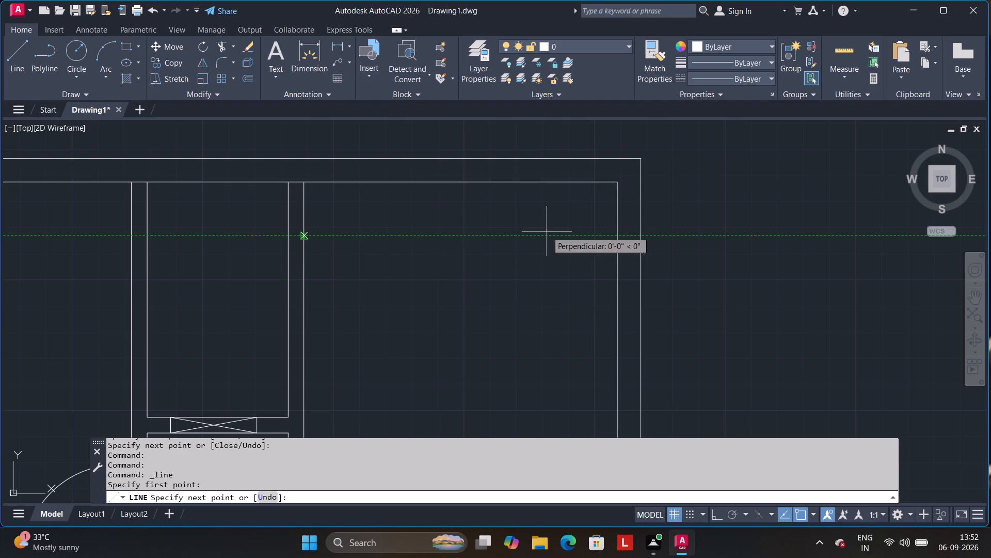
left_click(551, 234)
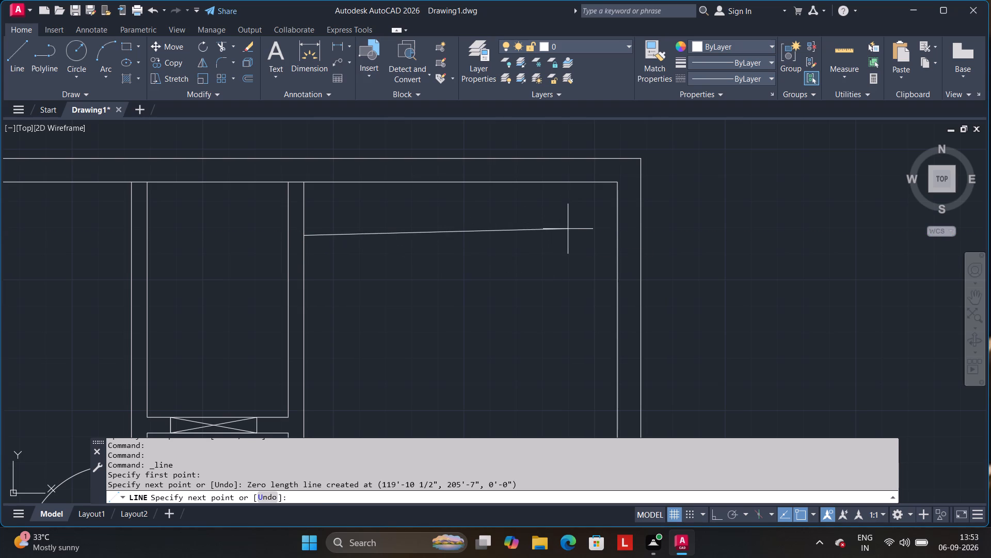
key("F8")
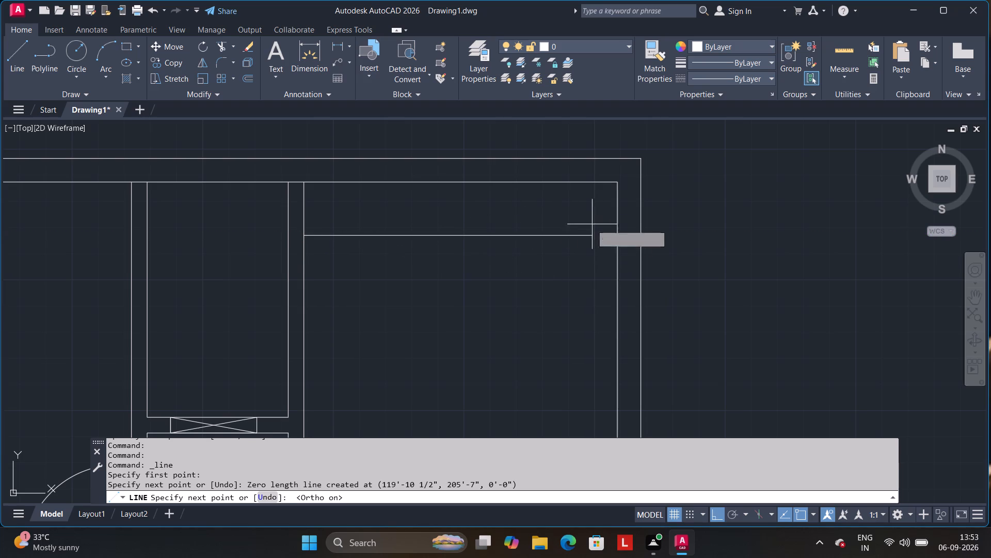
left_click(553, 235)
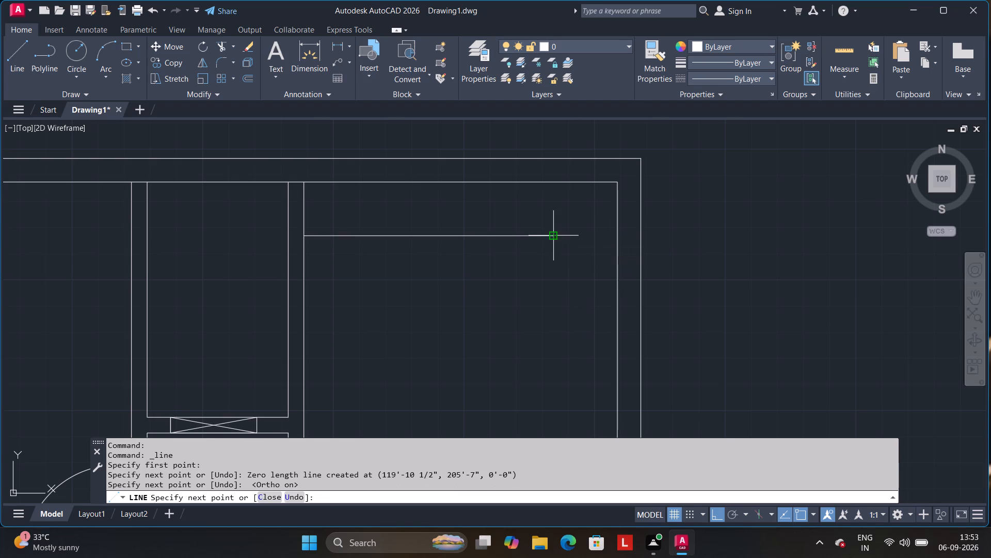
middle_click_drag(535, 303, 509, 152)
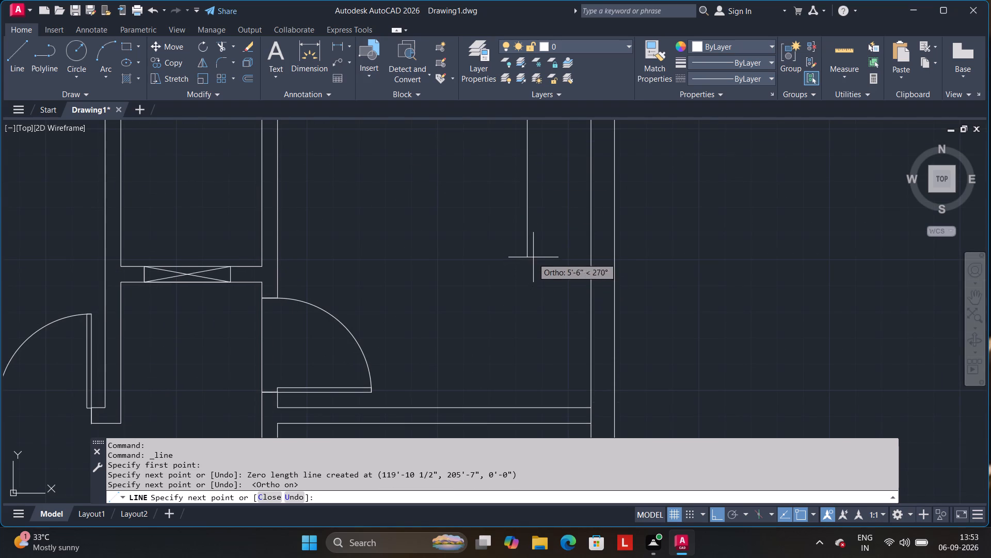
left_click_drag(534, 281, 539, 281)
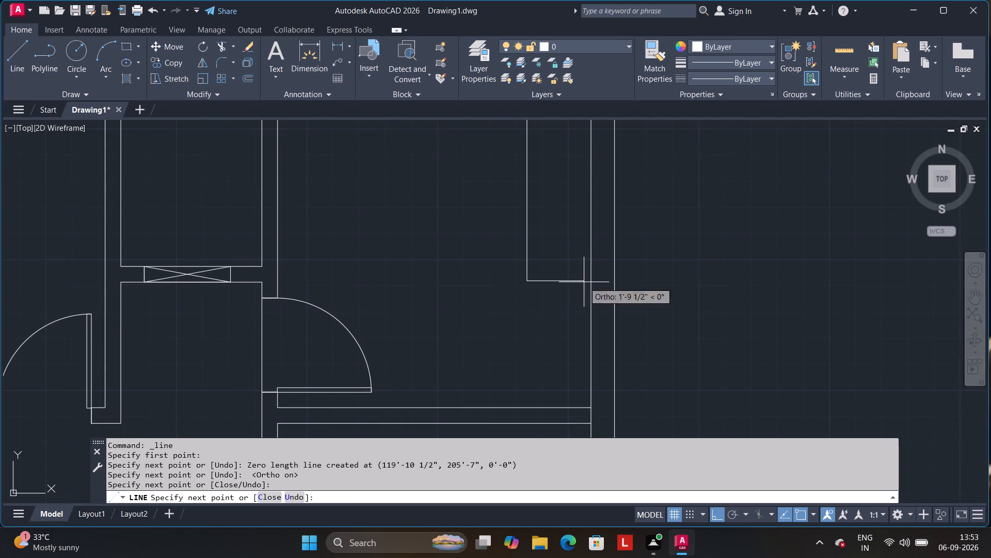
left_click(593, 281)
key("Return")
Draw a three-sided rectangular outline against the right wall's inner face, just below the L-shaped counter outline.
scroll(597, 279, "up", 1)
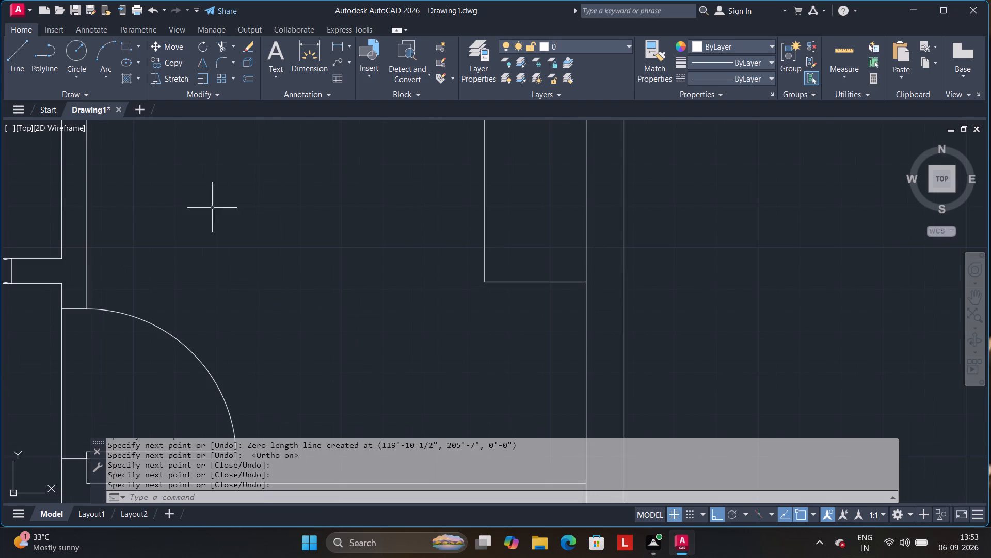
left_click(14, 66)
scroll(344, 383, "down", 2)
middle_click_drag(354, 380, 331, 245)
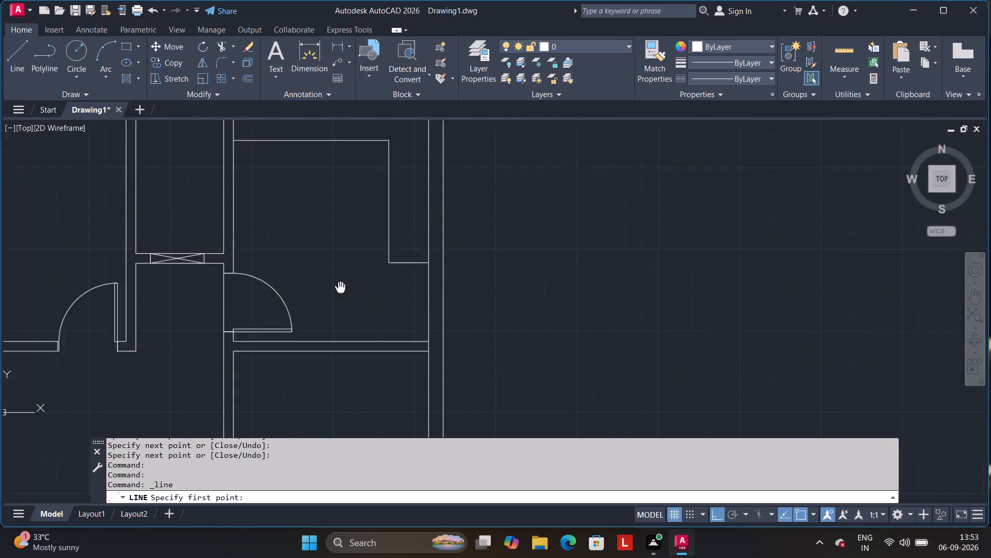
middle_click_drag(331, 245, 330, 237)
scroll(398, 216, "up", 2)
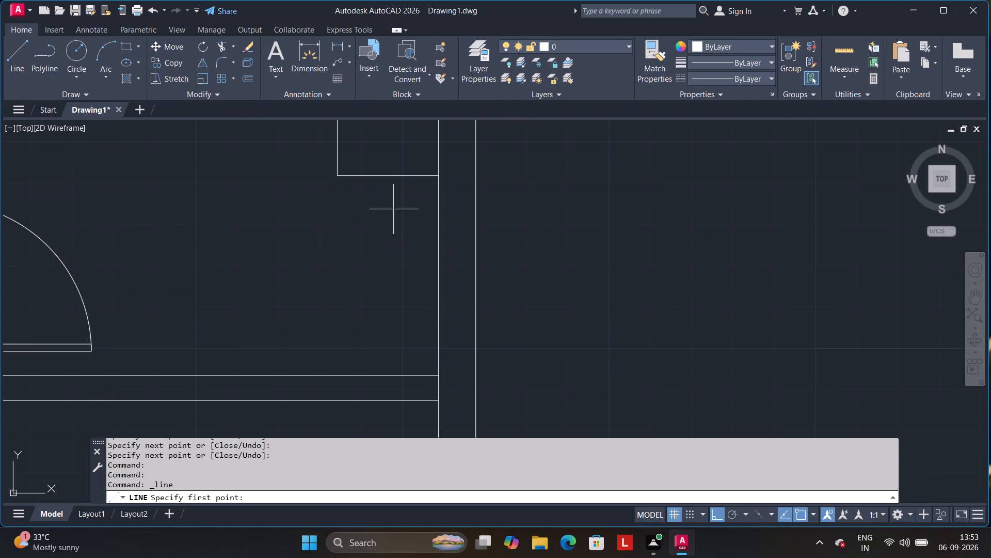
left_click(438, 207)
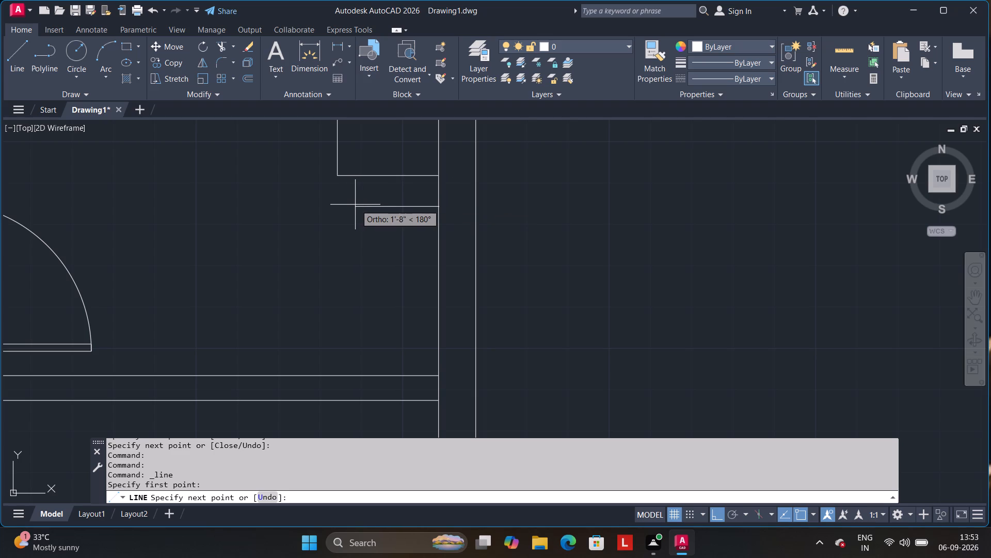
left_click(361, 205)
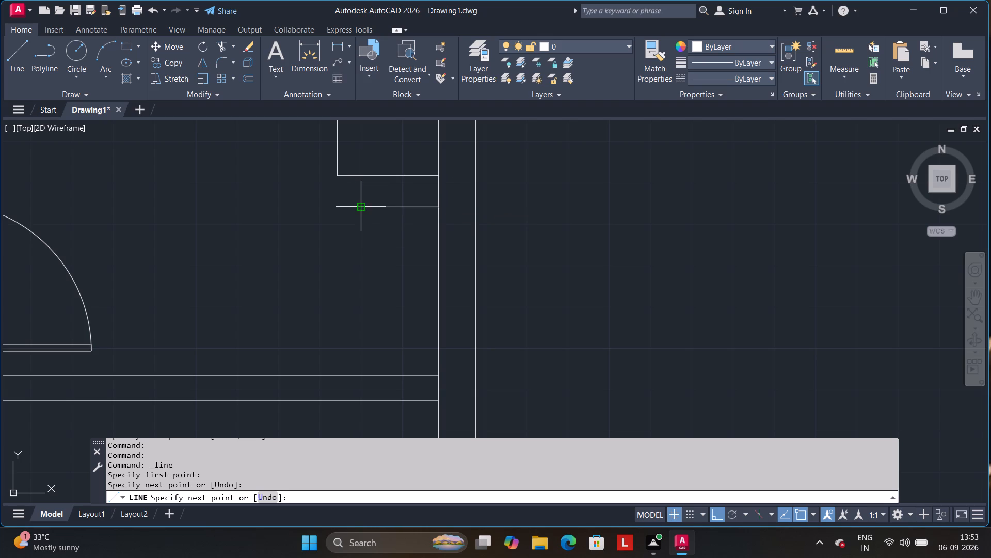
left_click(364, 326)
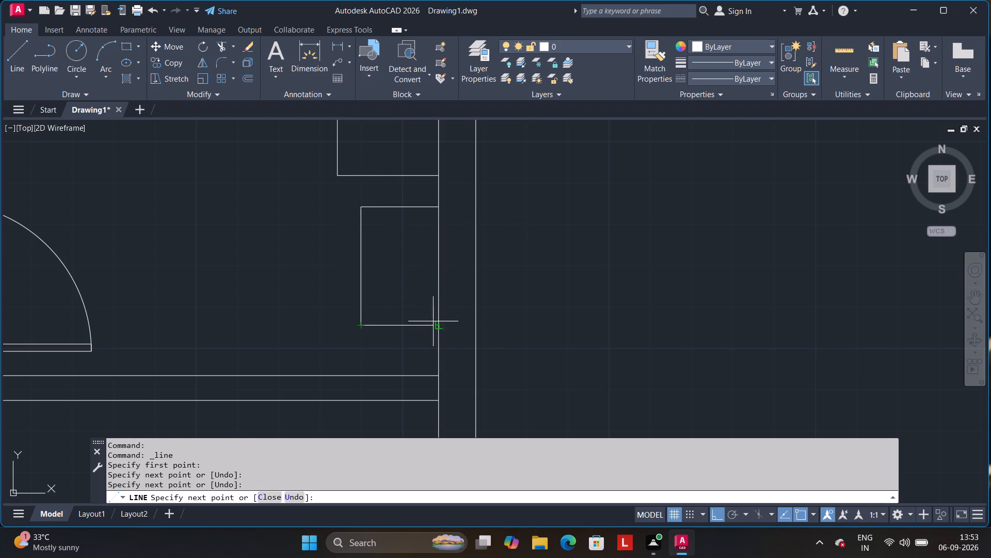
left_click(437, 324)
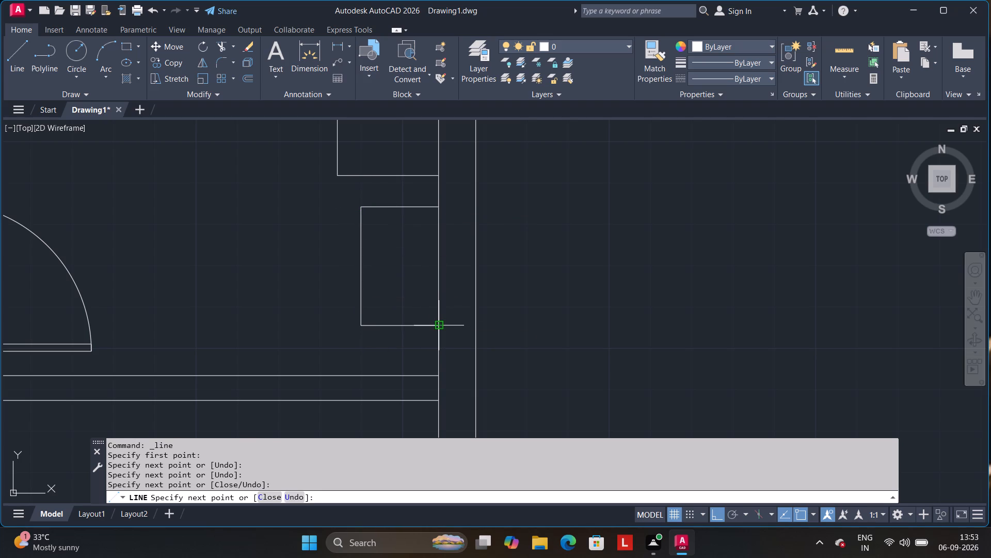
key("Return")
Draw a thin three-sided strip along the room-side face of the rectangular fixture, slightly inset from both of its ends.
left_click(18, 51)
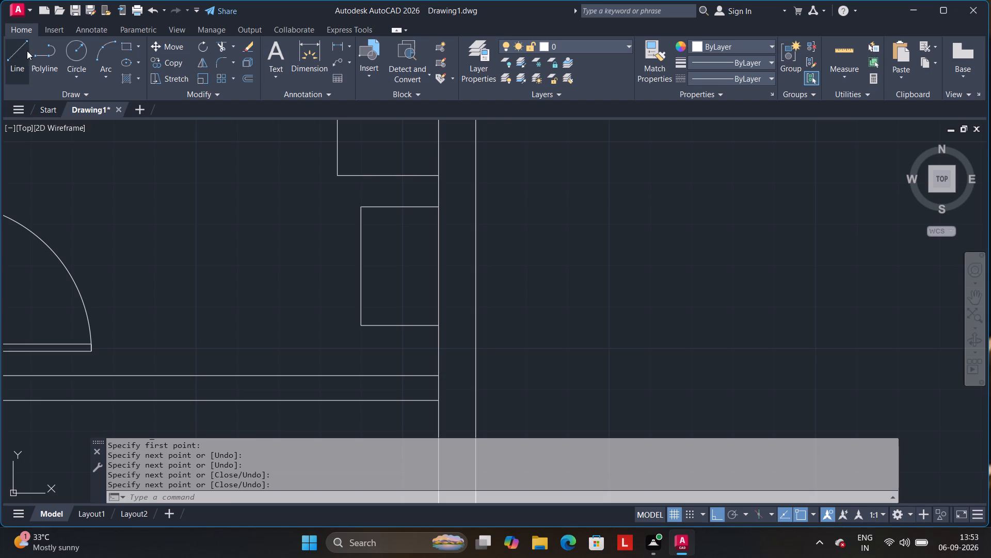
scroll(286, 268, "up", 2)
middle_click_drag(445, 225, 425, 270)
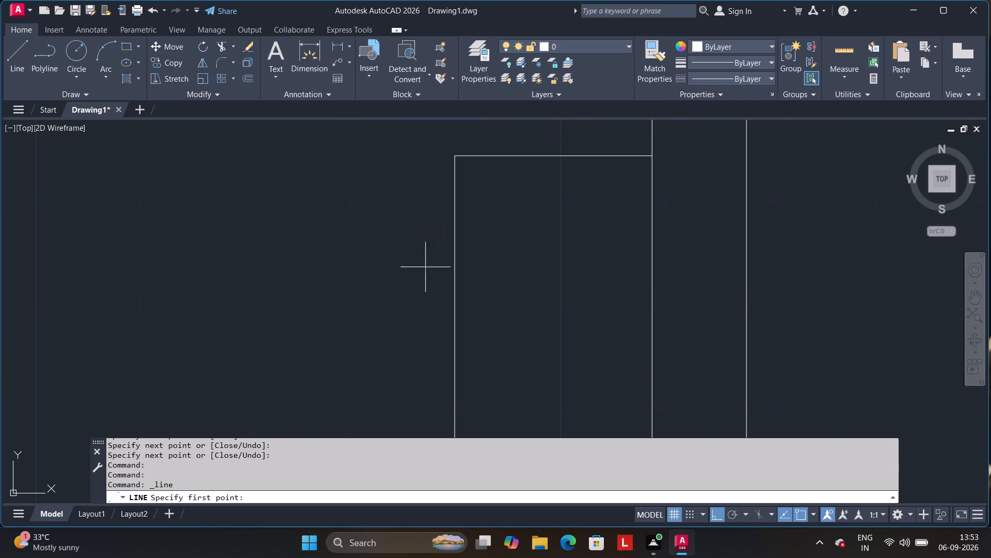
middle_click_drag(425, 255, 431, 225)
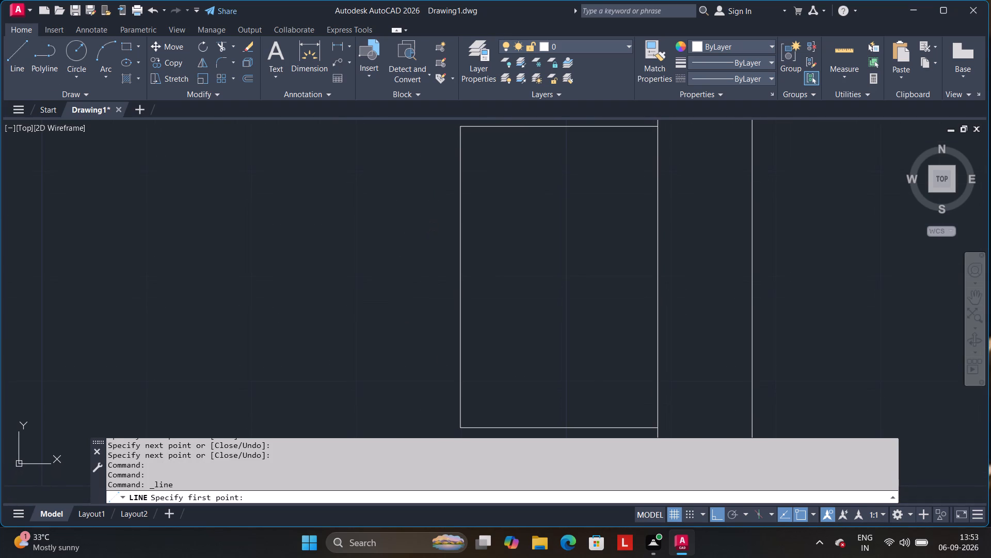
left_click(460, 147)
left_click(447, 150)
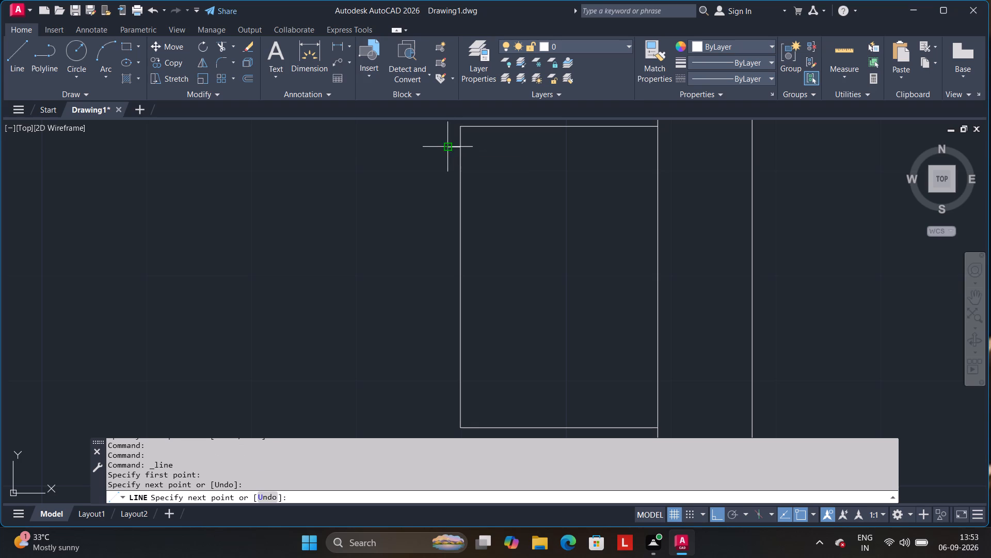
left_click(440, 402)
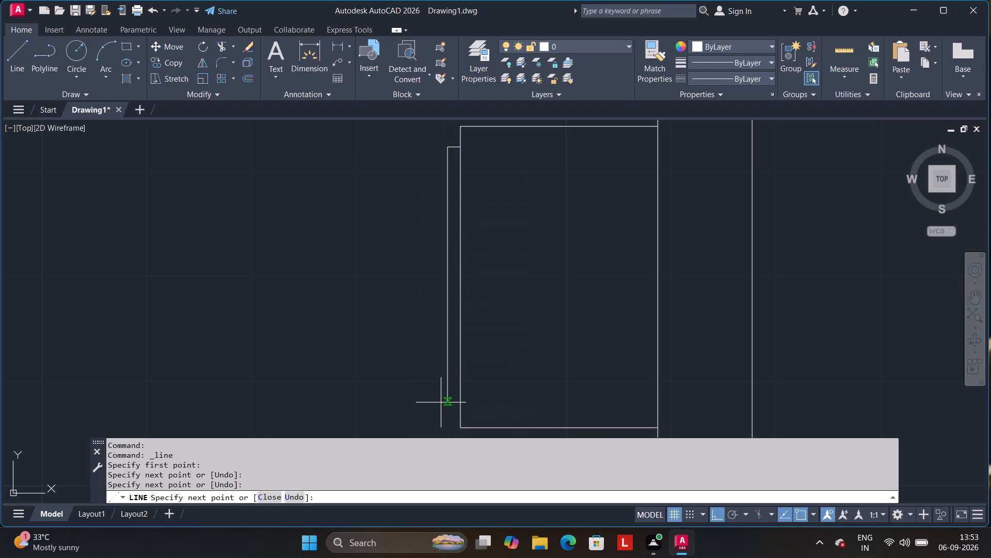
left_click(459, 403)
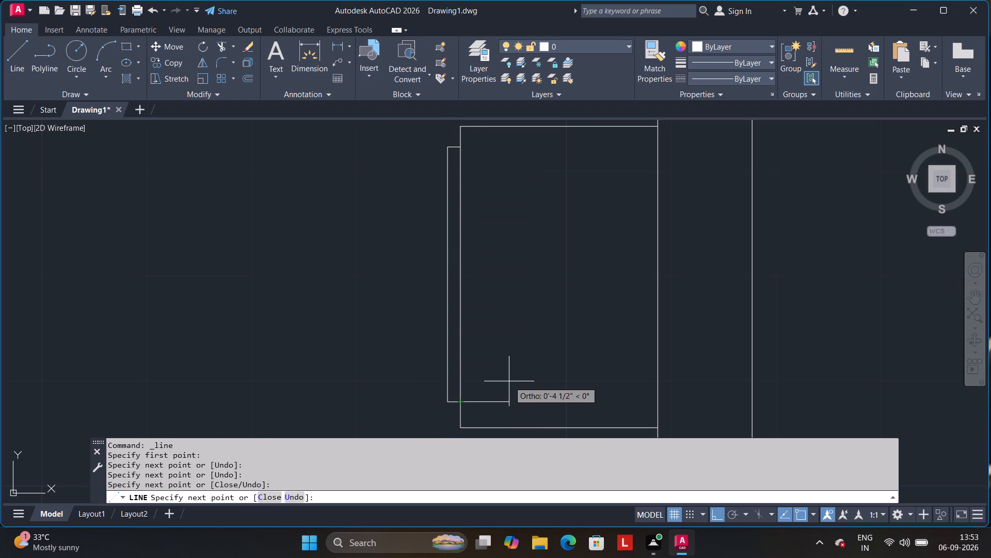
key("Return")
Draw a second narrow strip about 1'-0 1/2" long against the first strip's outer face, starting level with the fixture's top edge.
left_click(23, 61)
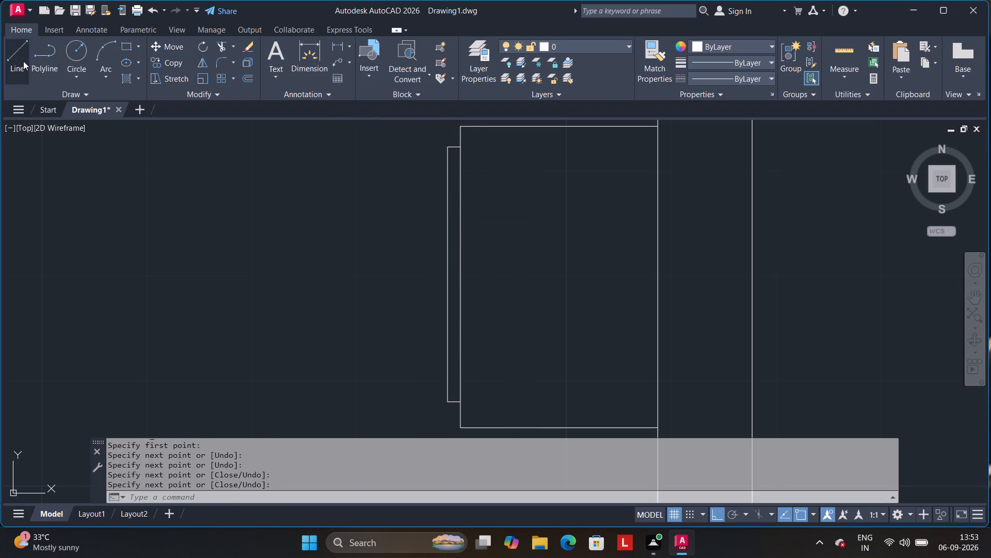
middle_click_drag(299, 174, 300, 187)
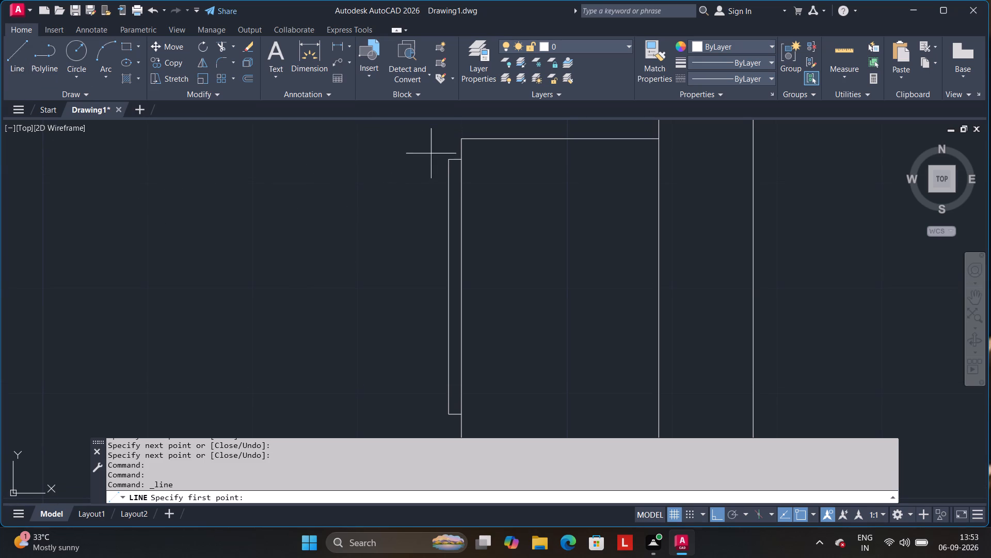
left_click(446, 159)
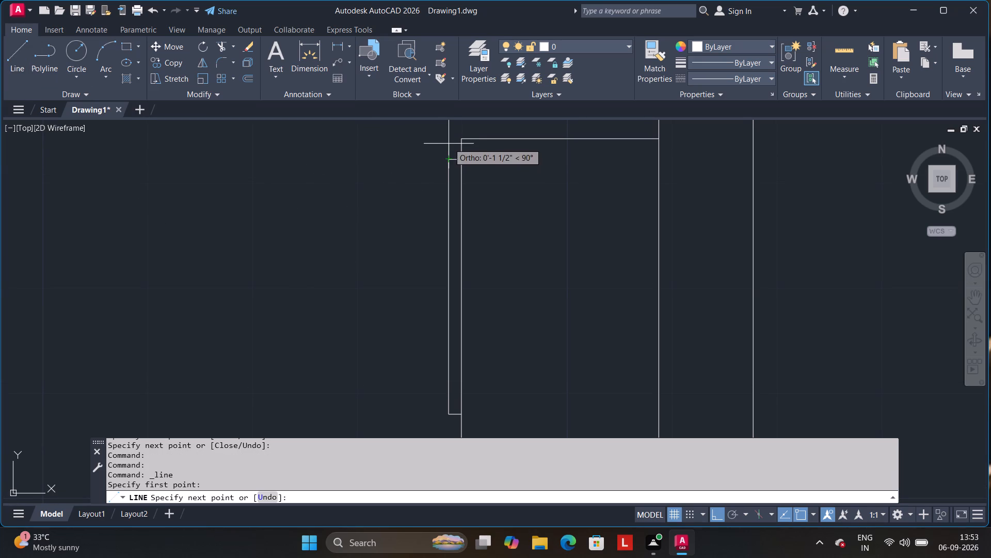
left_click(450, 138)
left_click(431, 141)
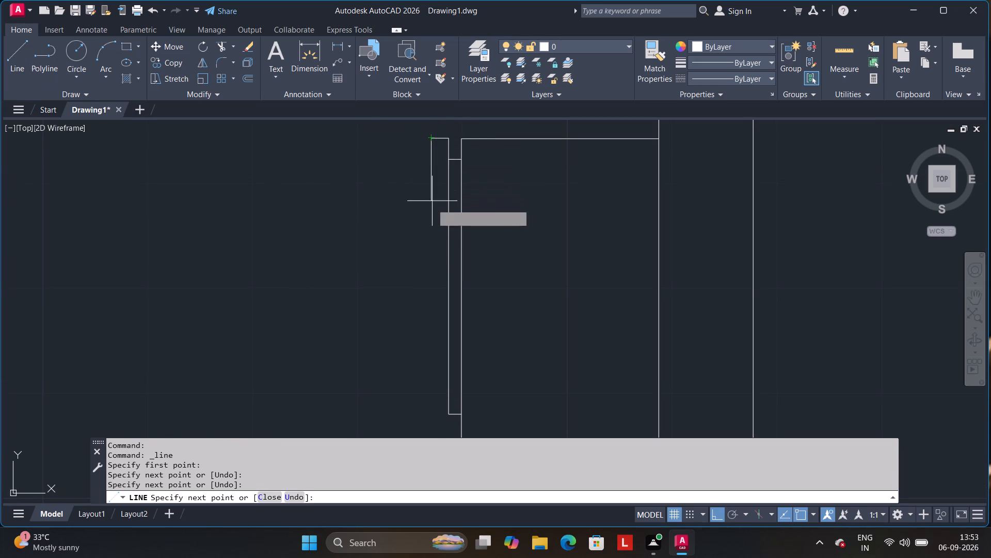
left_click(433, 272)
left_click(448, 272)
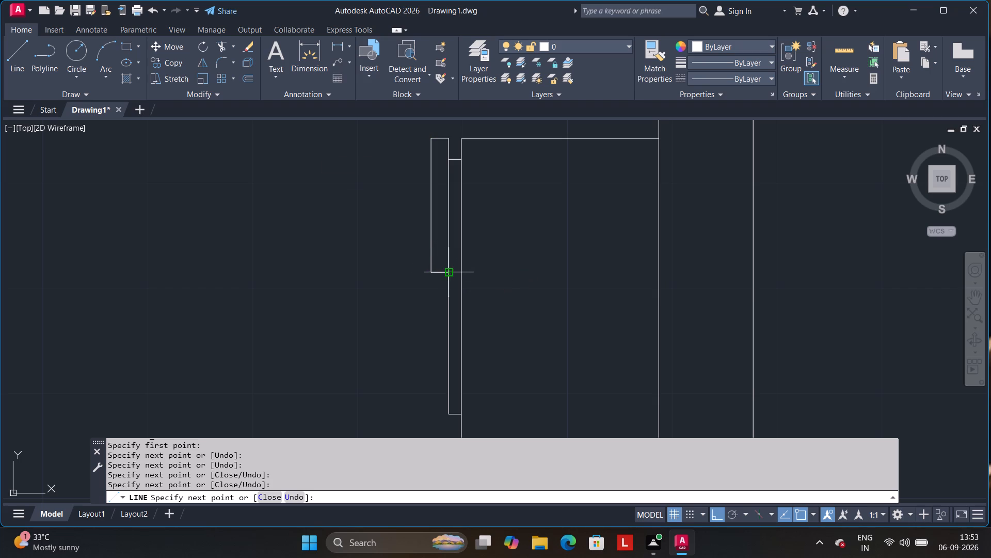
With Ortho off, draw a narrow slanted rectangle from the first strip's lower end and the fixture's lower corner, angled out into the room.
left_click(25, 51)
scroll(415, 331, "down", 1)
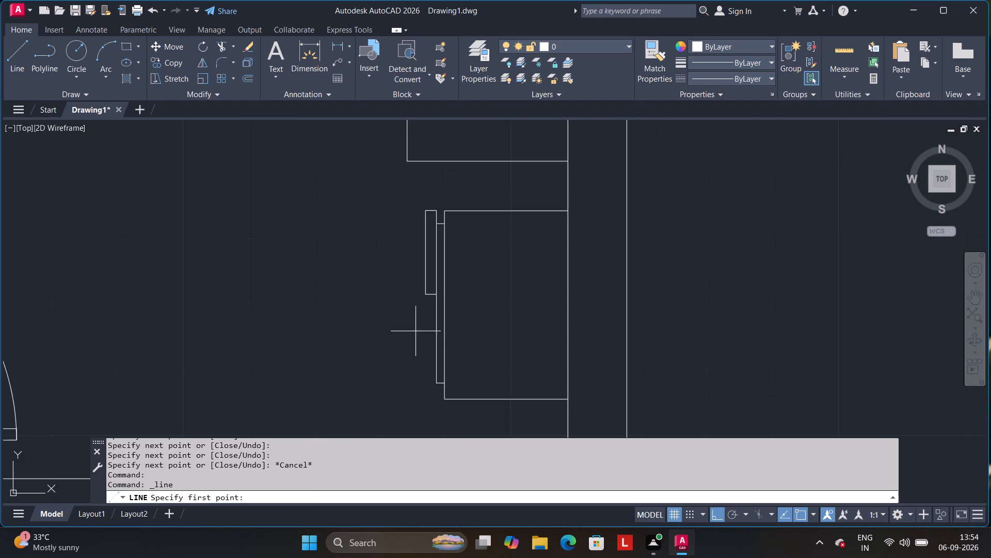
middle_click_drag(415, 331, 410, 280)
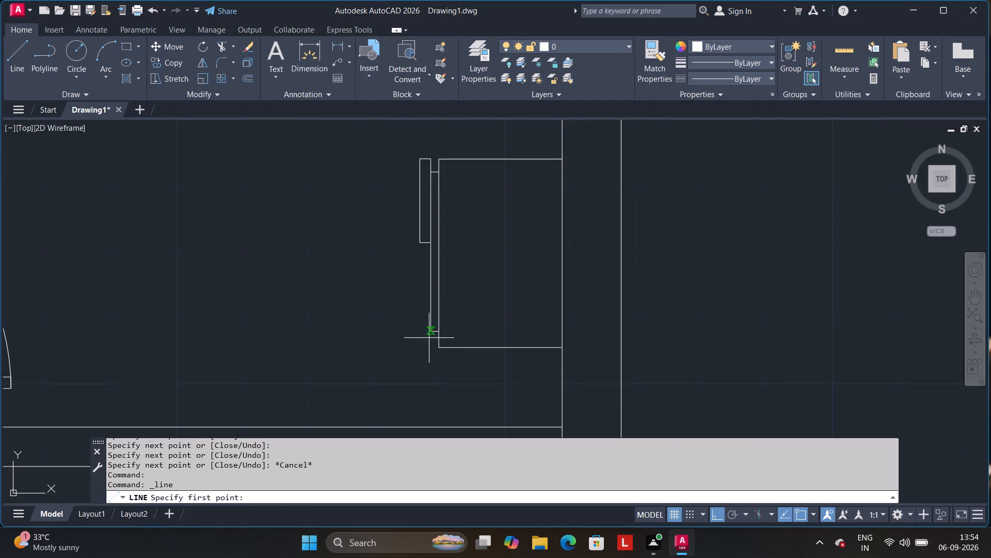
left_click(429, 330)
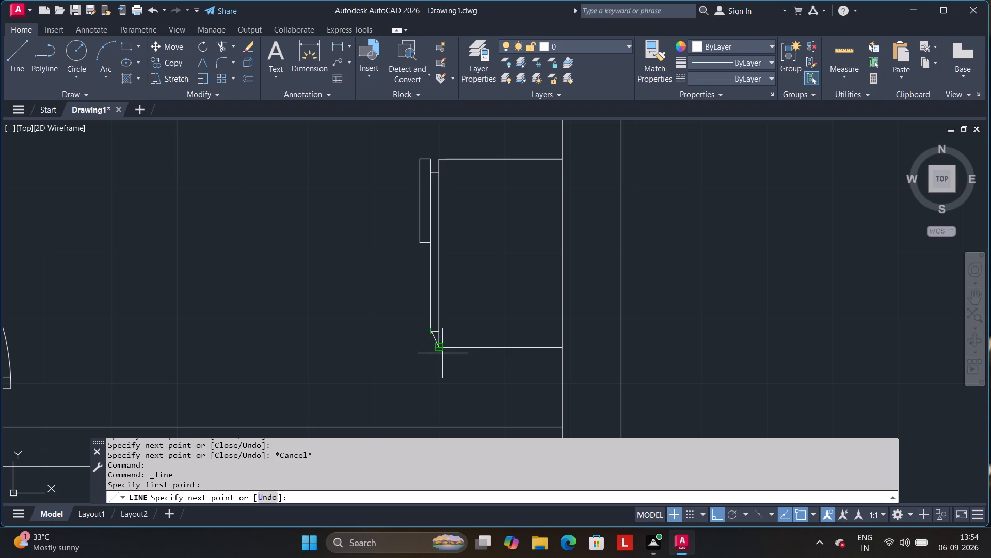
key("F8")
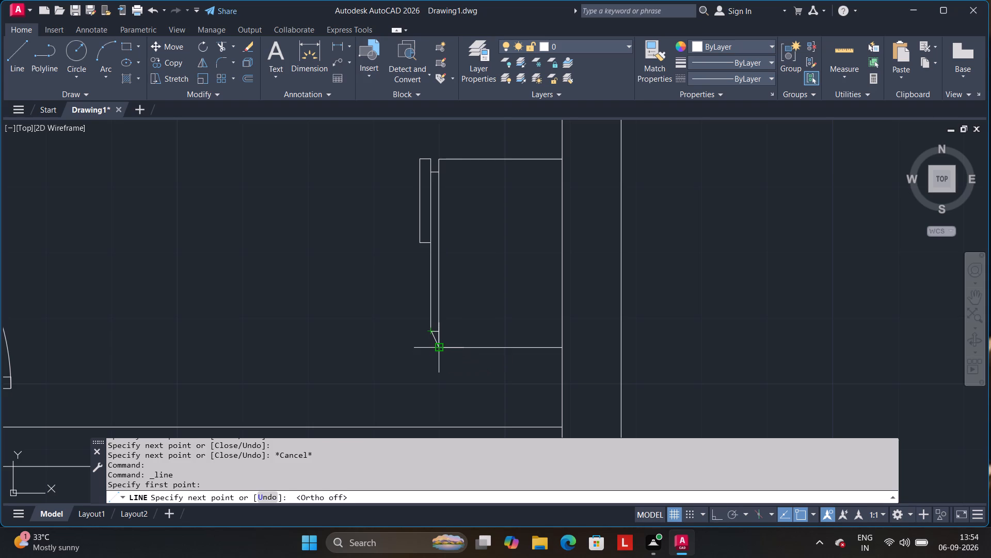
left_click(438, 349)
left_click(428, 354)
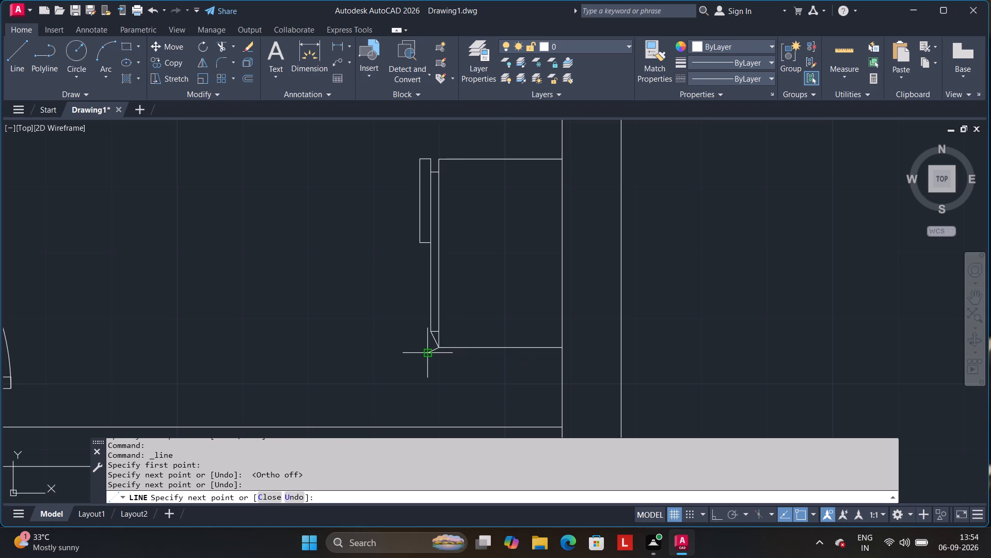
left_click(391, 273)
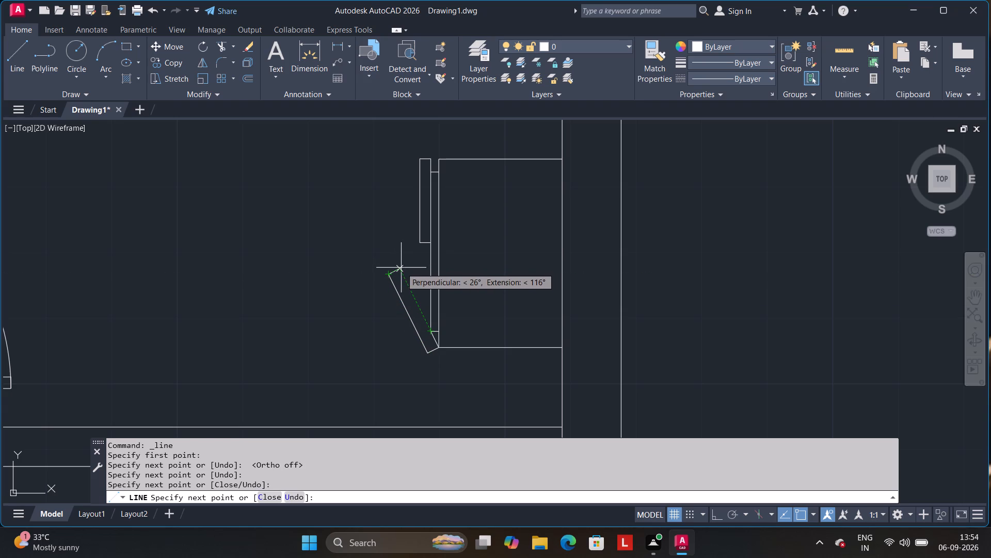
left_click(401, 268)
left_click(432, 334)
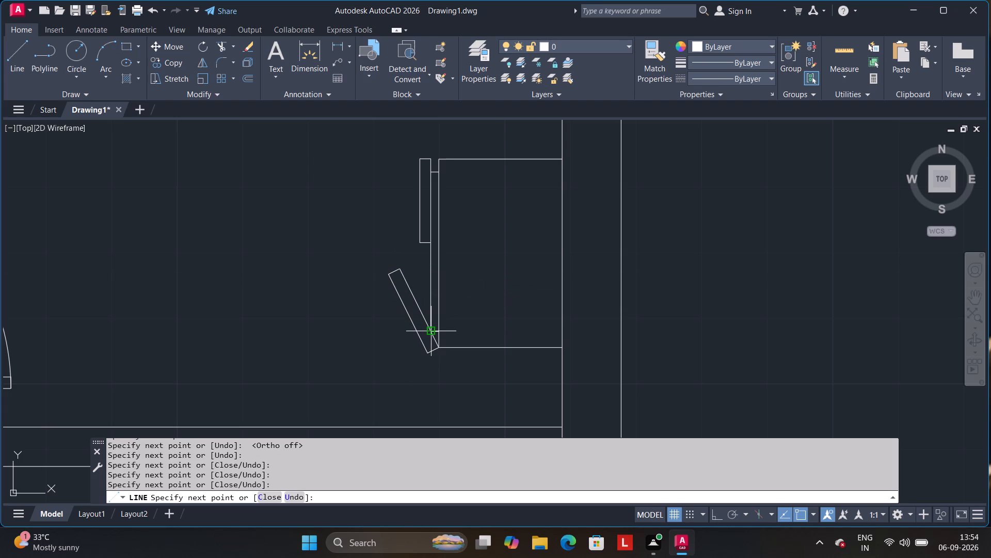
key("Return")
With Ortho on, draw a three-sided stove outline against the top wall's inner face, within the depth of the L-shaped counter.
scroll(351, 298, "down", 2)
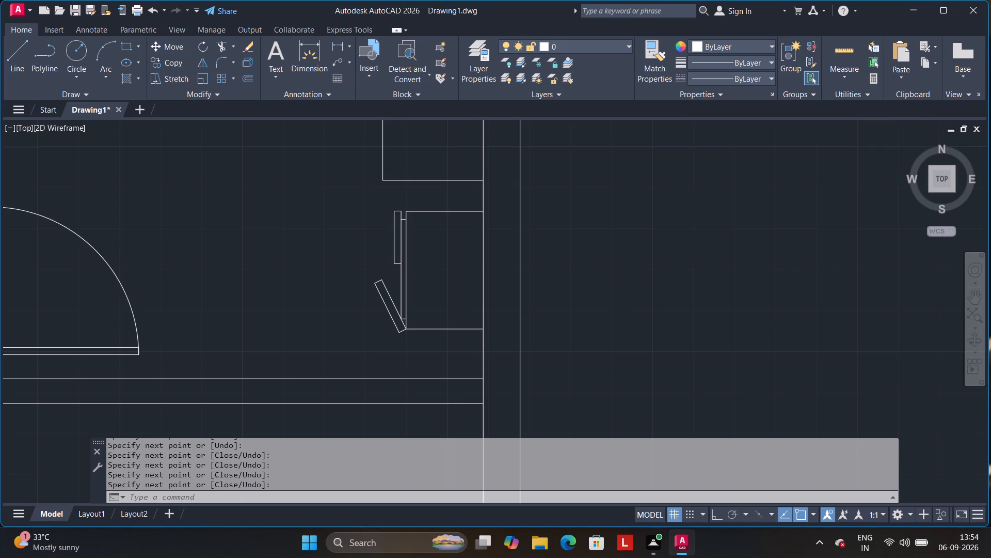
middle_click_drag(332, 305, 380, 312)
scroll(362, 311, "down", 1)
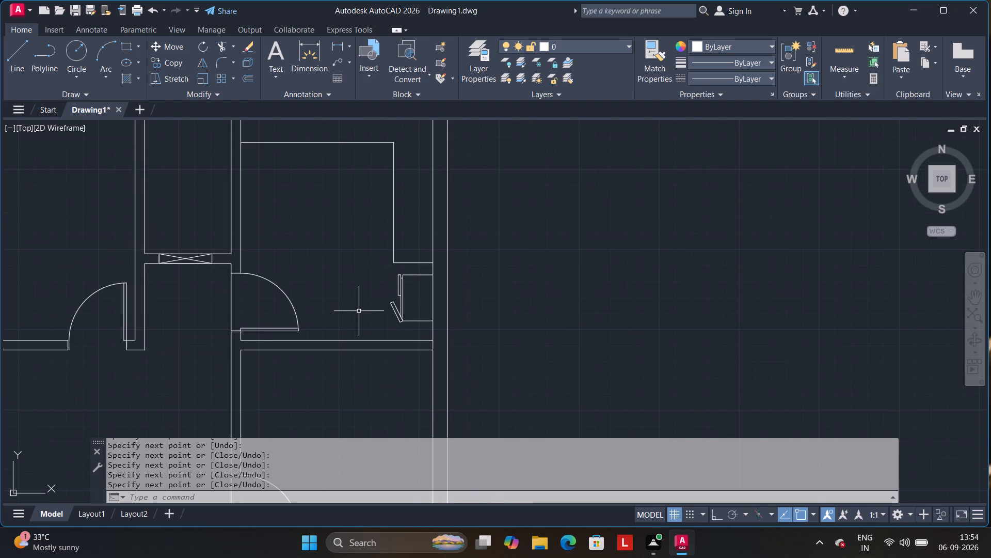
middle_click_drag(359, 311, 375, 360)
middle_click_drag(359, 229, 365, 344)
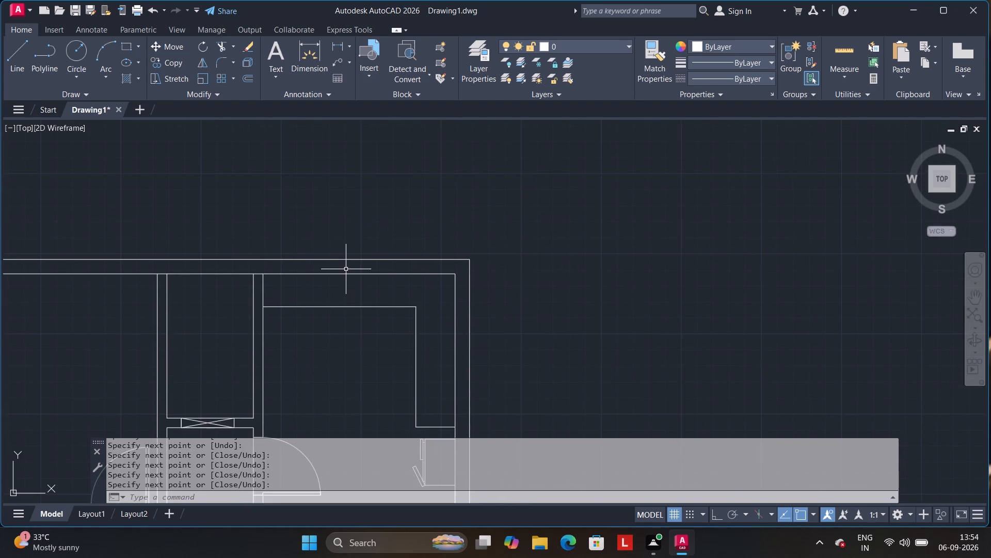
scroll(346, 269, "up", 2)
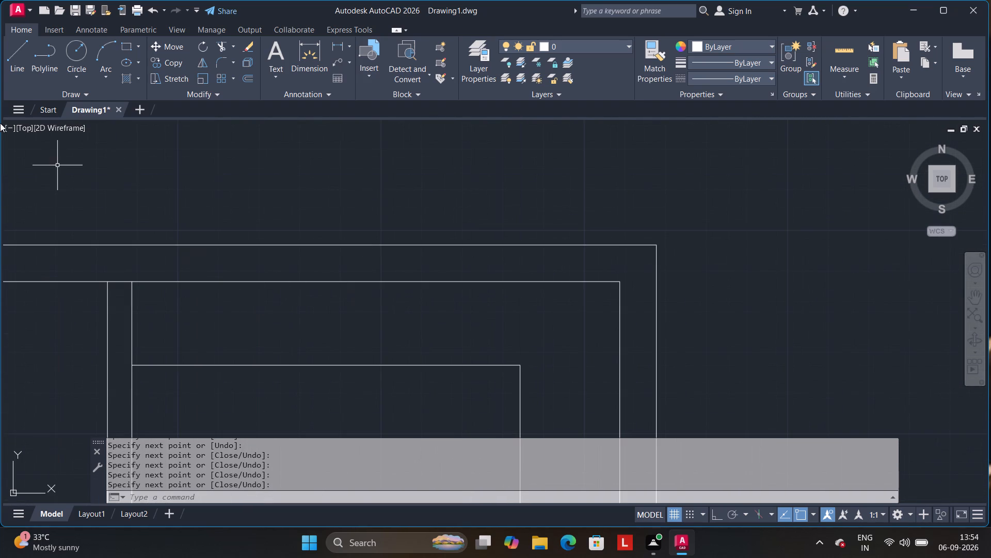
left_click(23, 64)
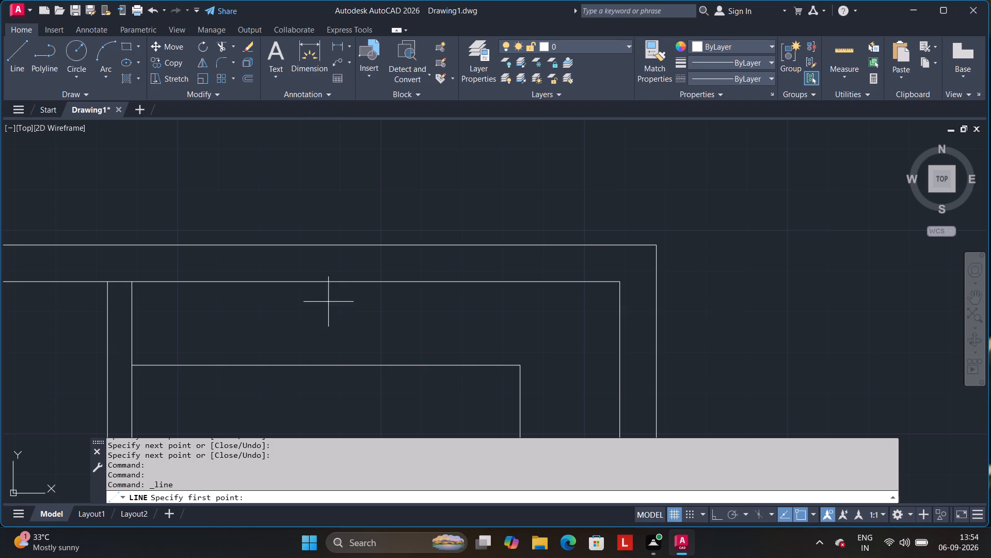
left_click(299, 282)
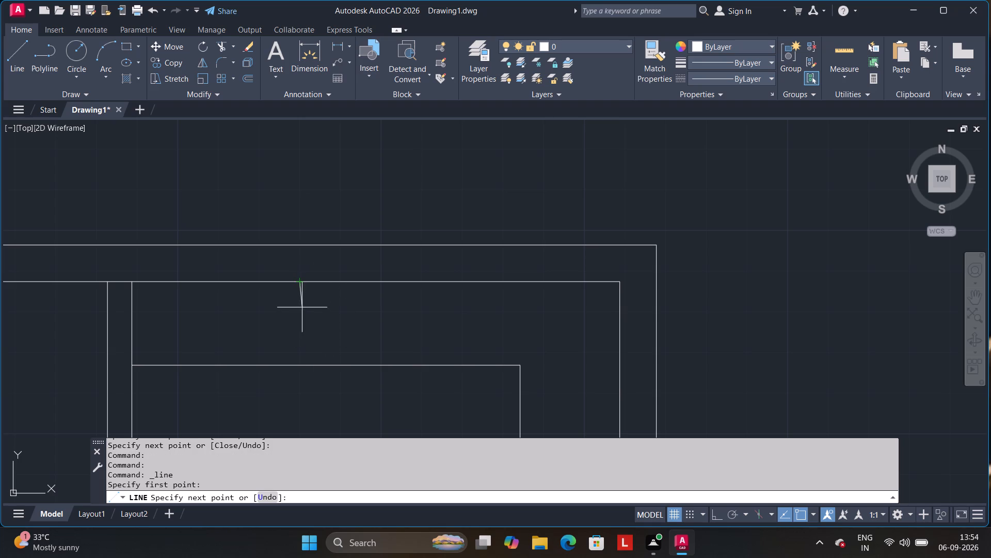
key("F8")
left_click(299, 350)
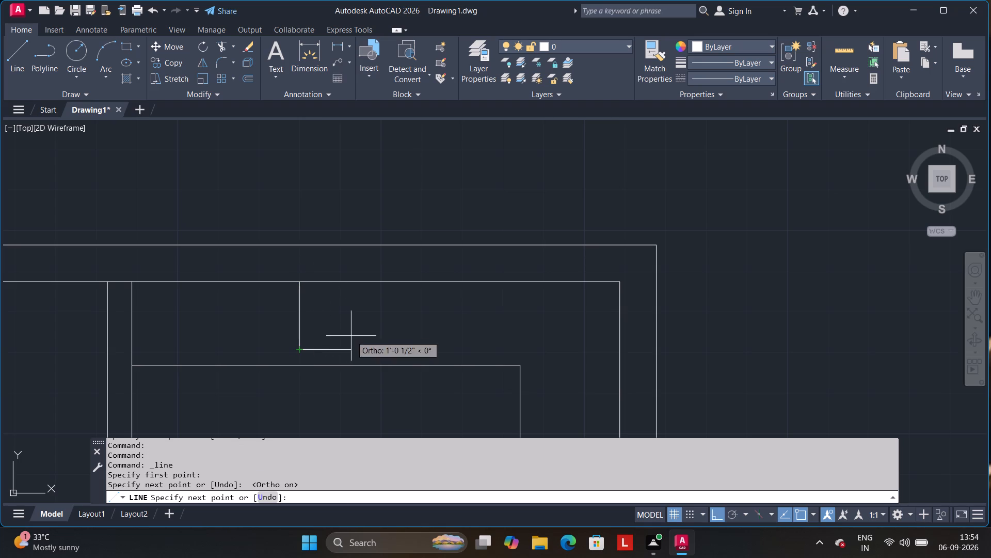
left_click(418, 345)
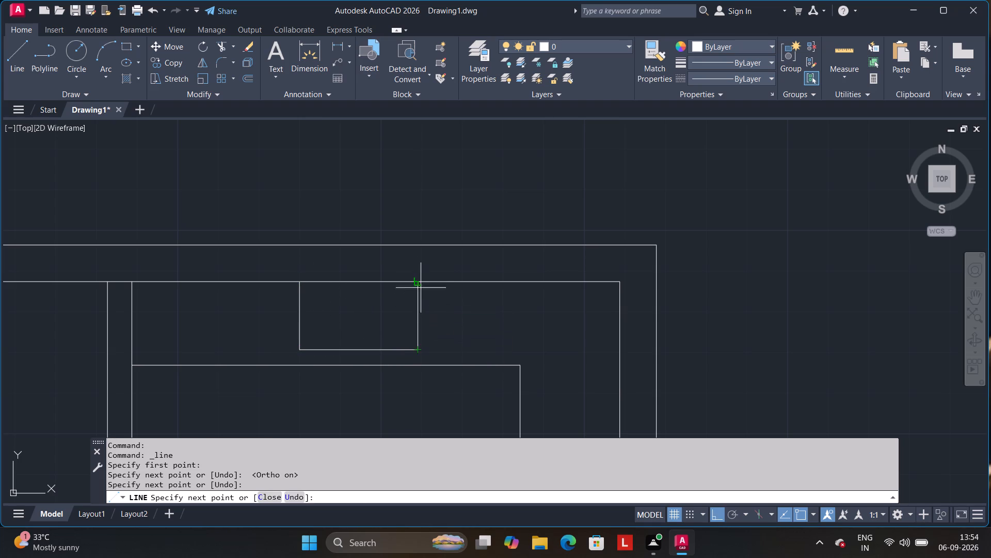
left_click(421, 280)
key("space")
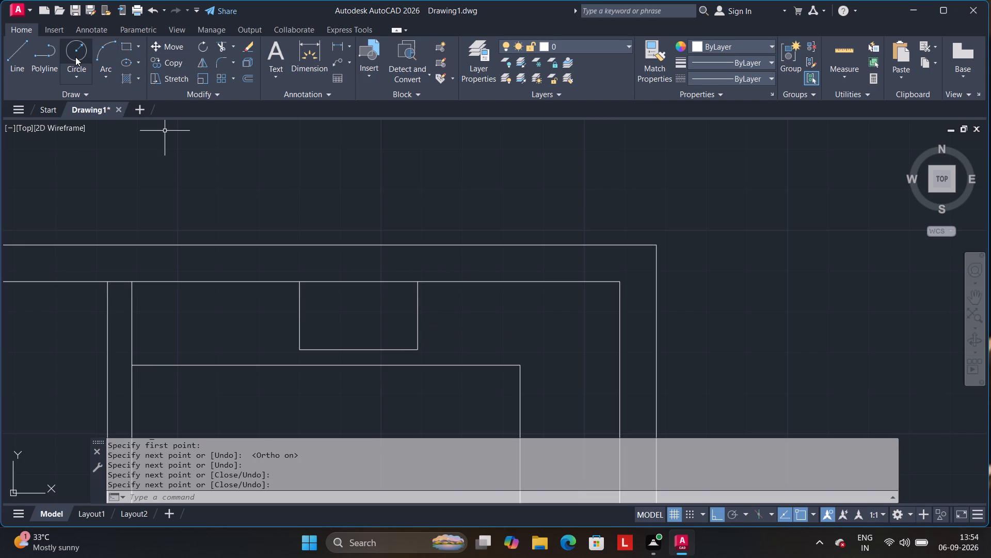
Draw two stove burner circles in the stove's left half: a 3" radius one near the wall and a 2" radius one about 9" below it.
left_click(75, 56)
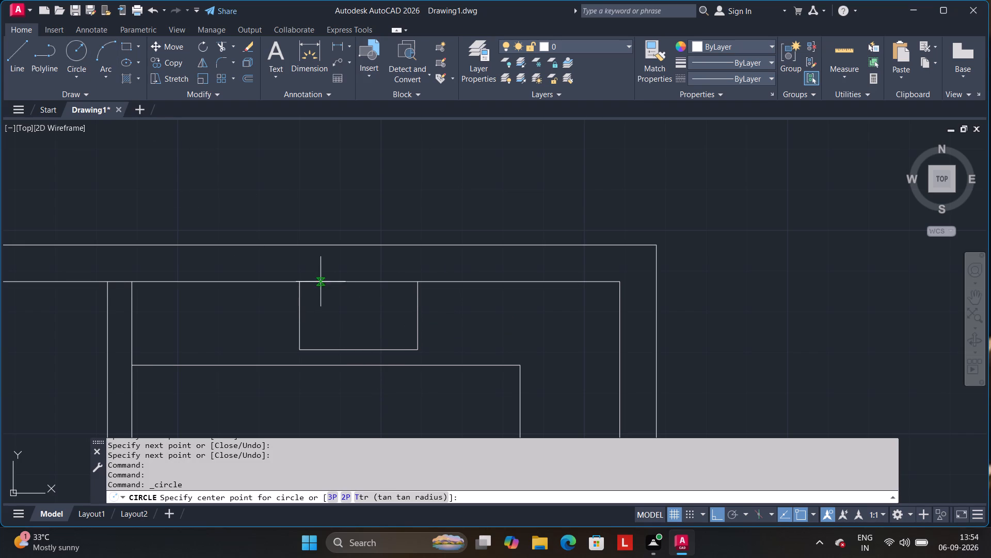
left_click(325, 300)
left_click(338, 303)
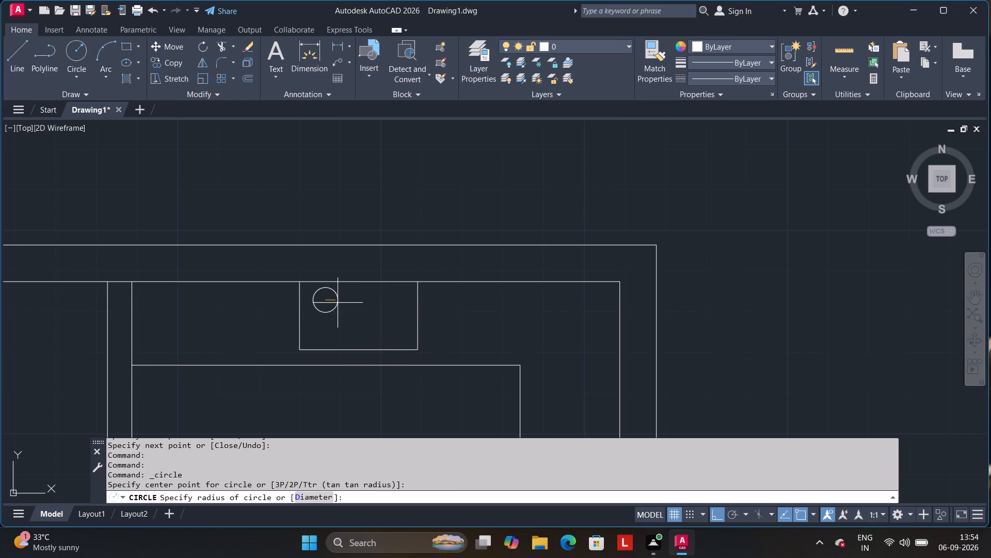
left_click(79, 49)
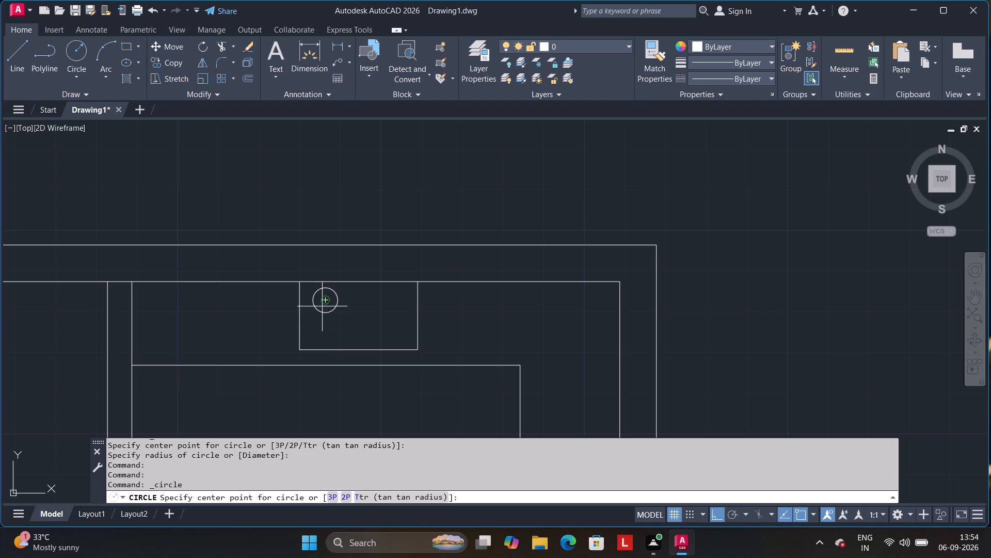
left_click(326, 335)
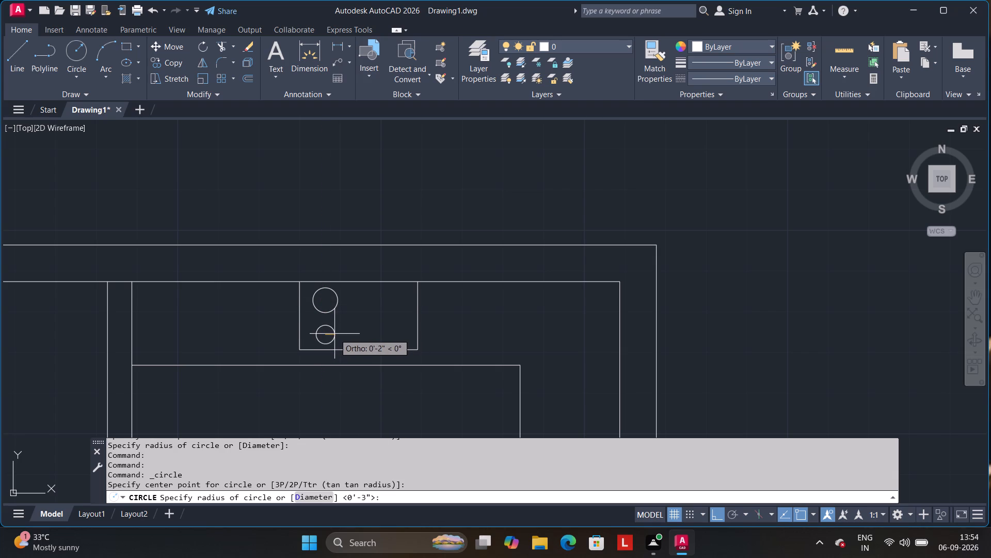
left_click(332, 333)
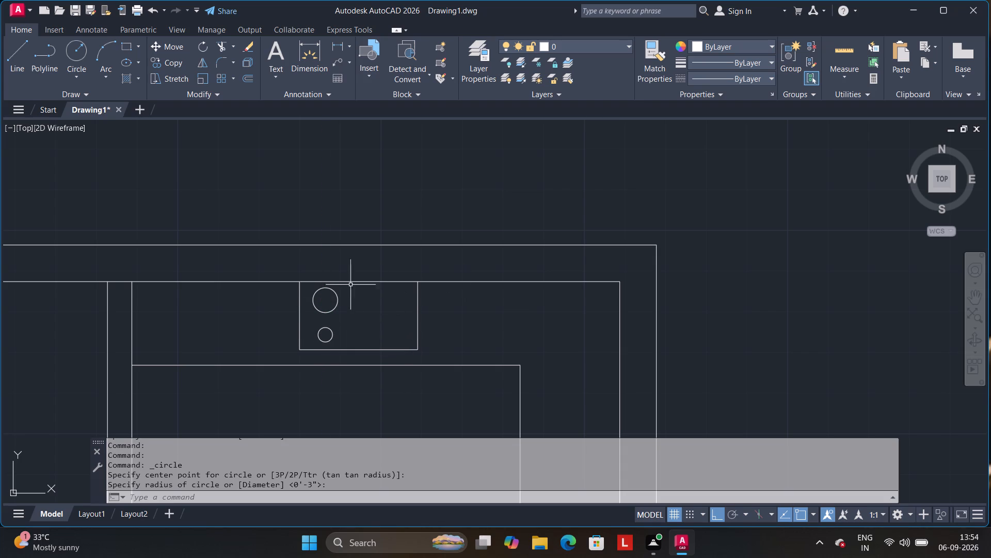
Draw two burner circles in the stove's right half, aligned with the existing ones: a 2" radius one near the wall and one about 3" below.
left_click(85, 43)
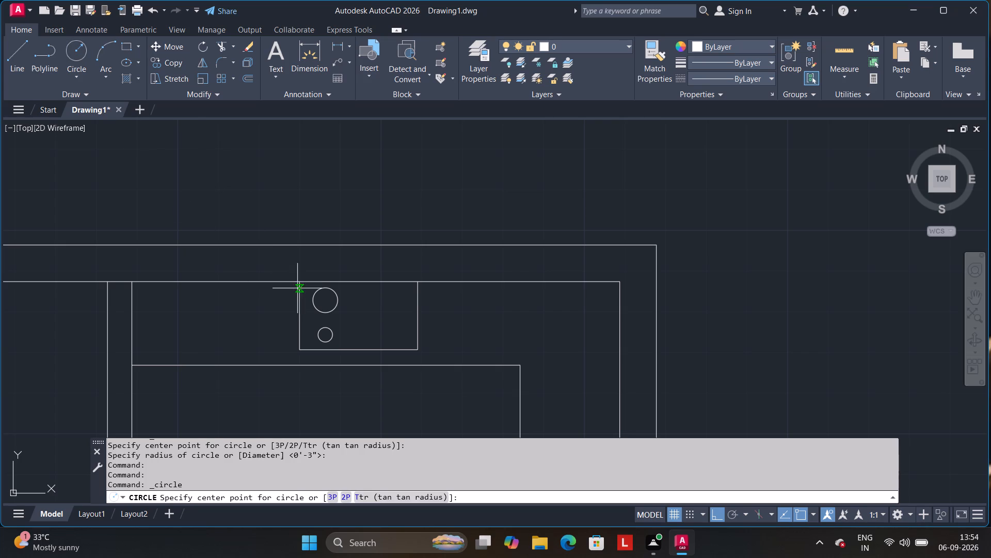
left_click(388, 300)
left_click(395, 301)
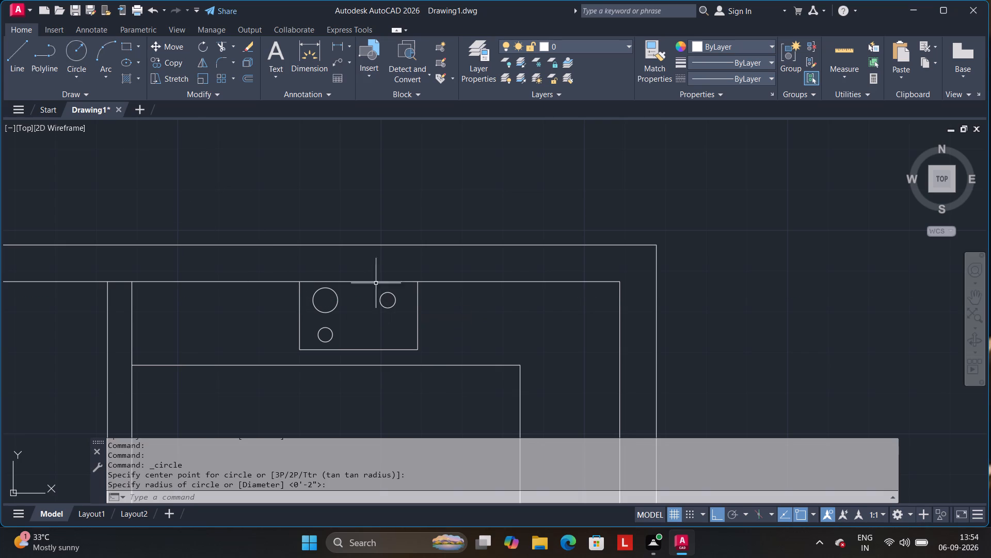
left_click(84, 53)
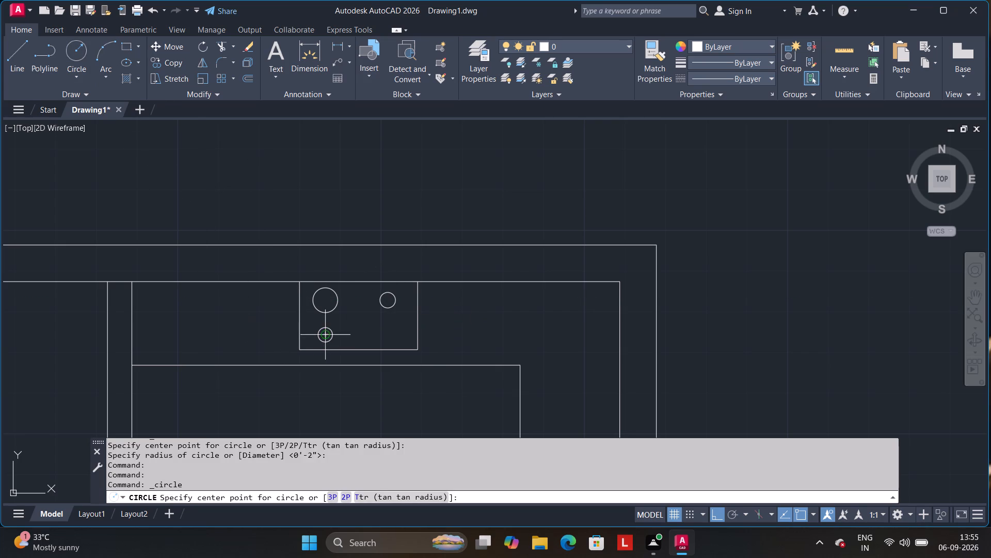
left_click(388, 335)
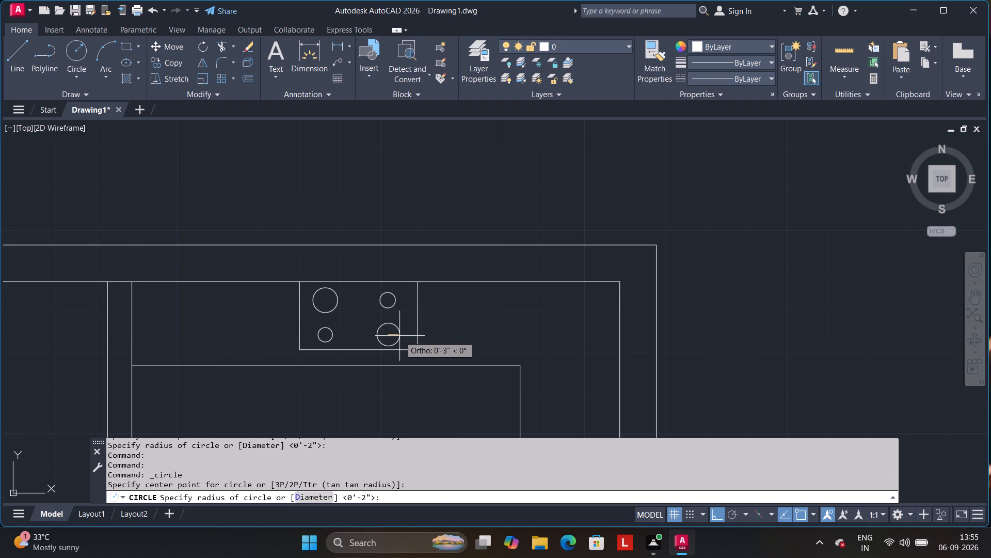
left_click(401, 336)
Draw a rectangular sink outline against the right wall's inner face, within the depth of the counter's vertical leg.
scroll(479, 338, "down", 1)
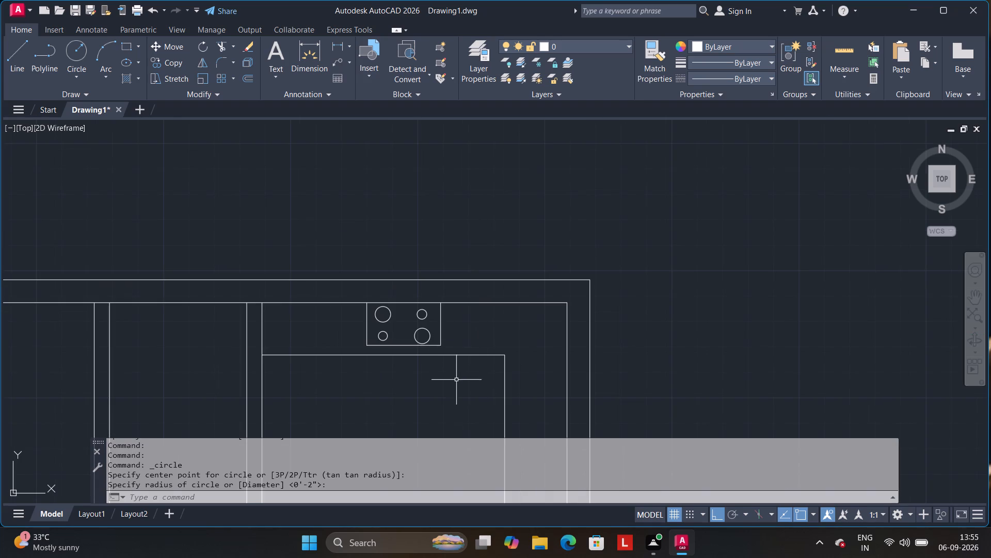
middle_click_drag(457, 411, 305, 302)
middle_click_drag(316, 306, 269, 264)
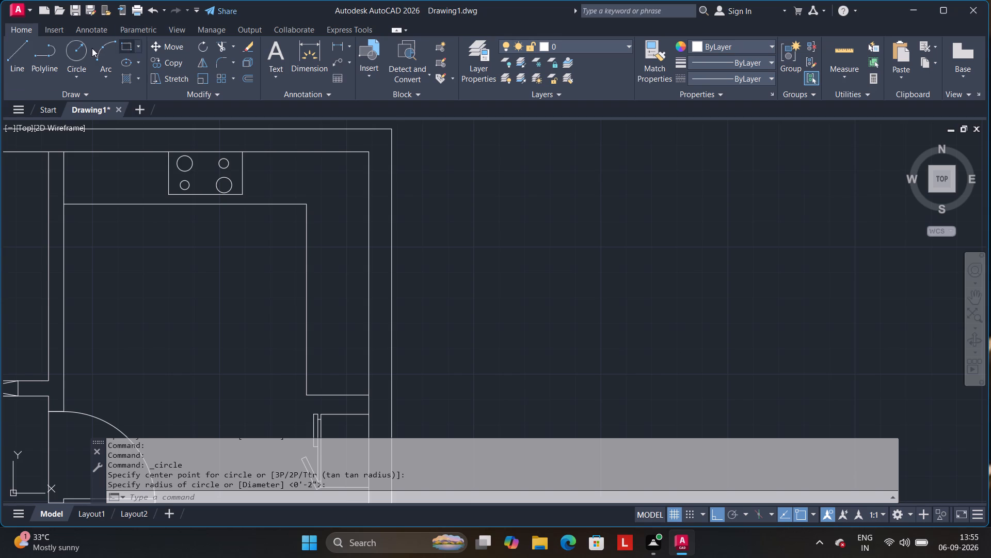
left_click(126, 49)
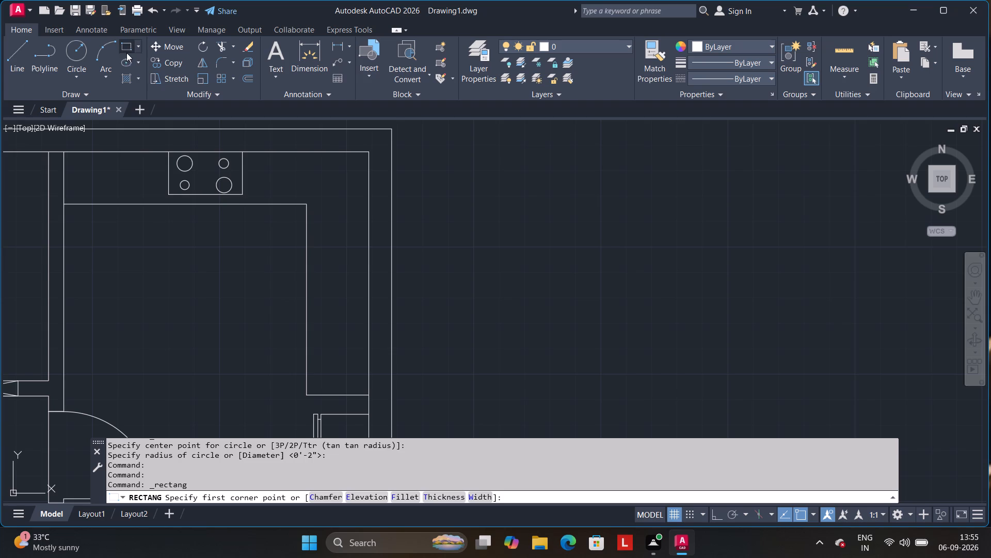
left_click(370, 254)
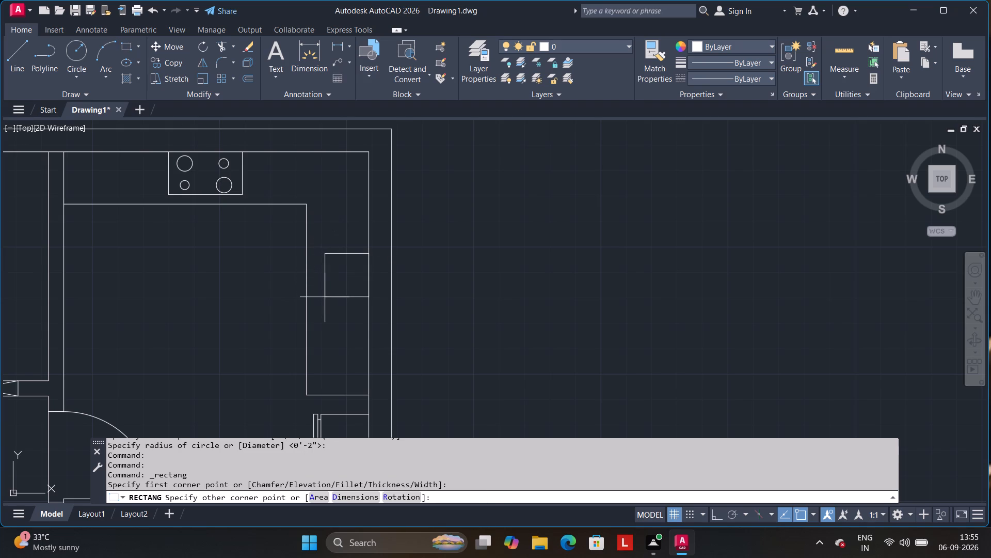
left_click(318, 339)
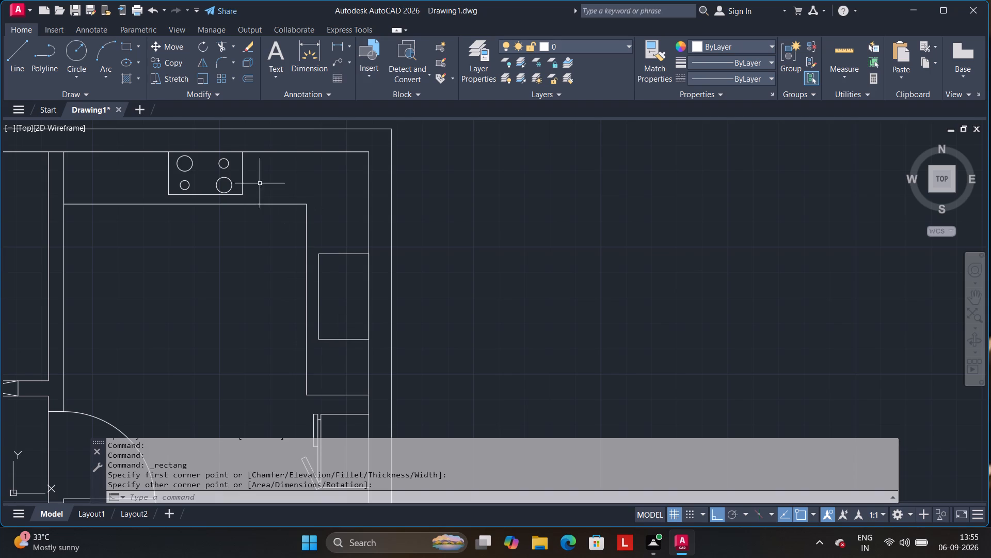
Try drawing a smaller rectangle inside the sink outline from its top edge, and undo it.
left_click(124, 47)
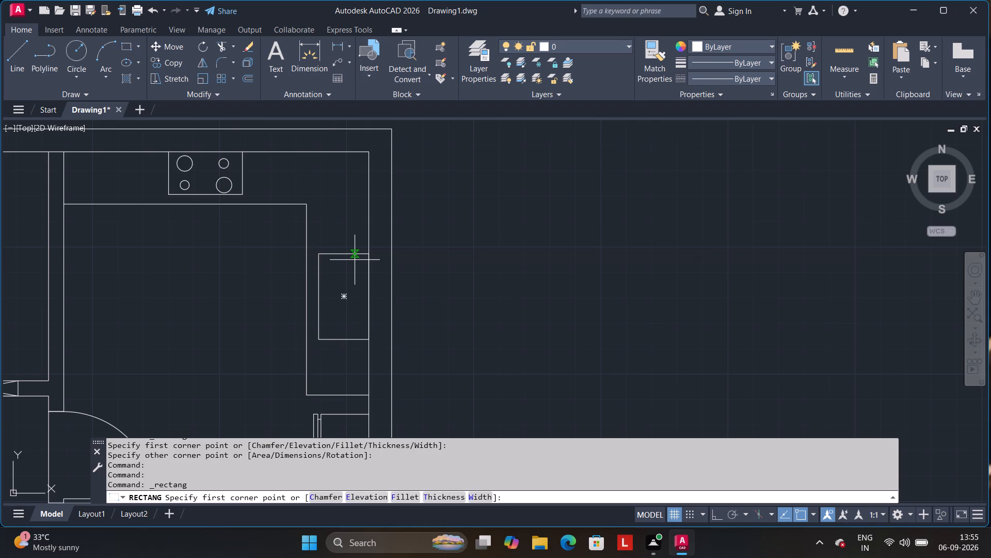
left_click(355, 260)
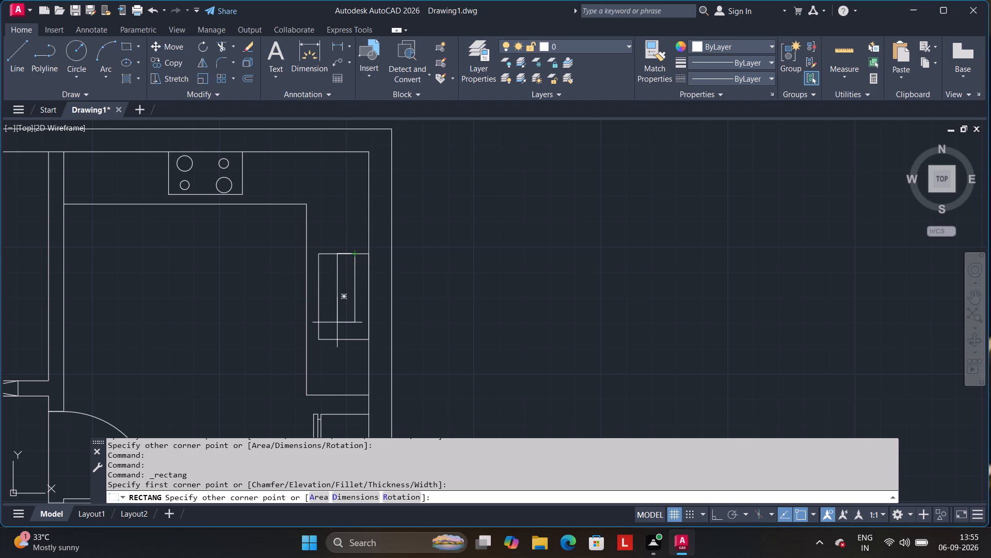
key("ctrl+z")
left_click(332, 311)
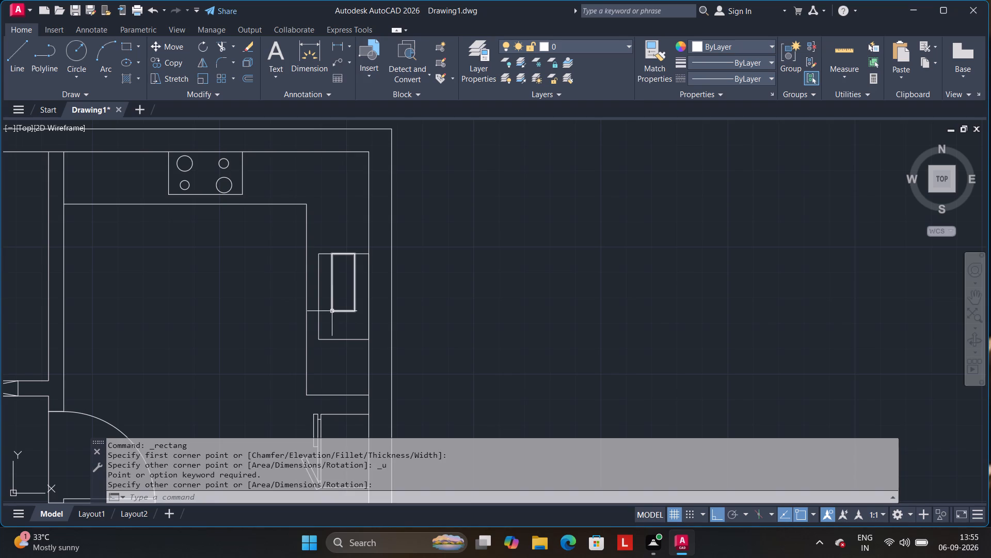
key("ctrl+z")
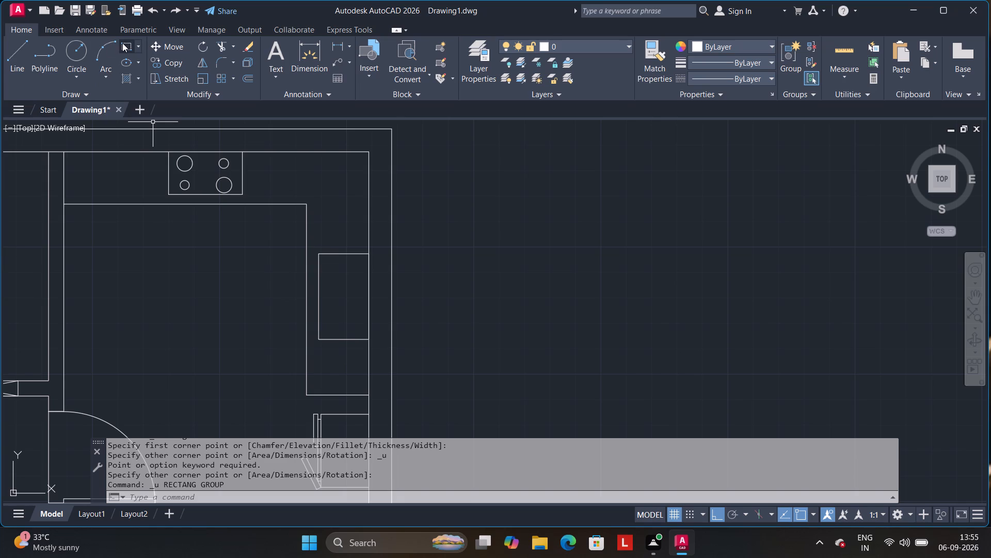
Draw a nearly square basin with four lines inside the upper half of the sink outline, inset from its edges.
left_click(22, 56)
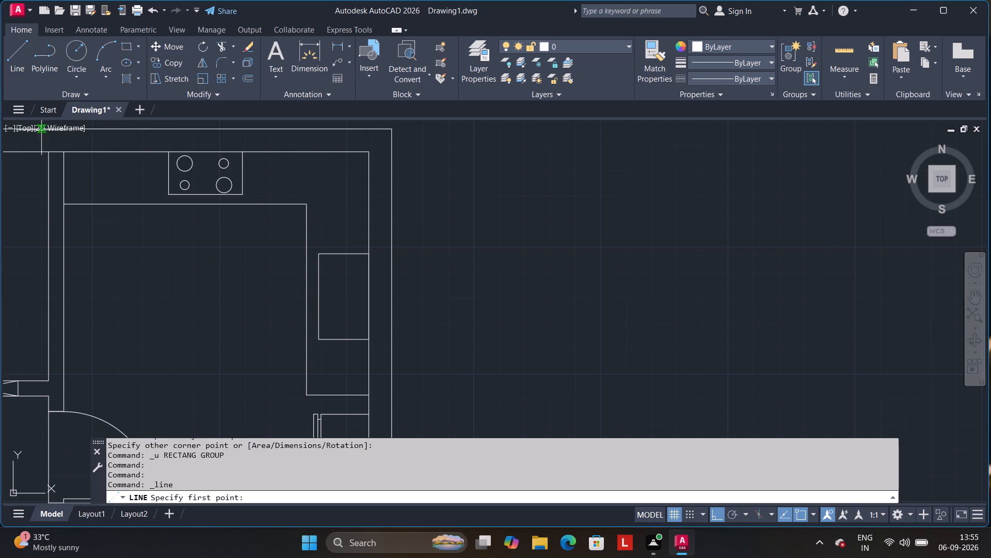
scroll(342, 280, "up", 1)
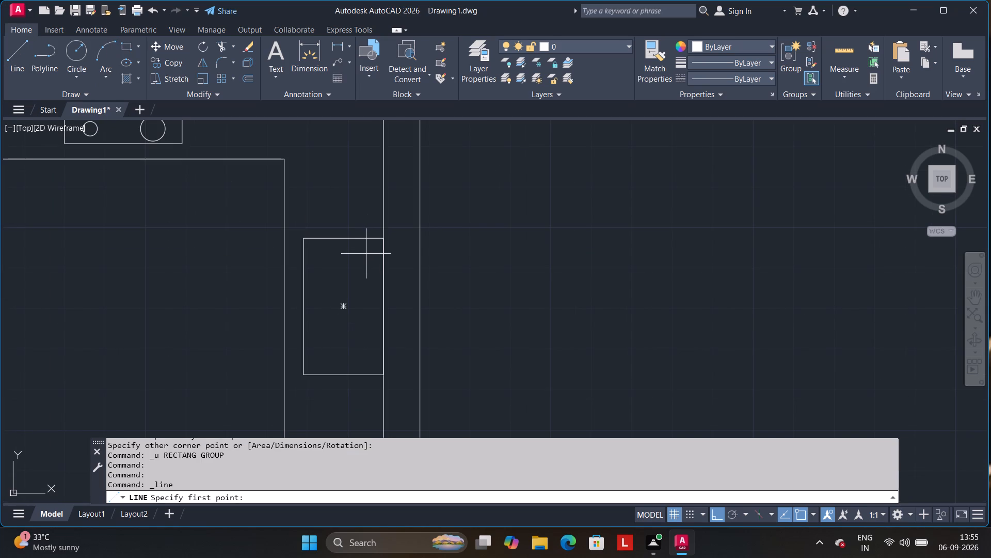
left_click(366, 251)
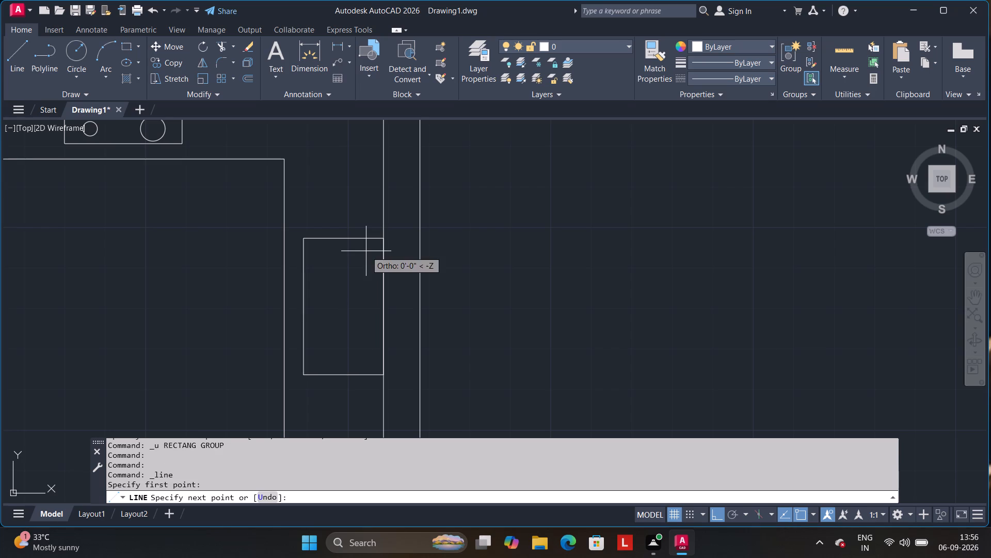
left_click(315, 251)
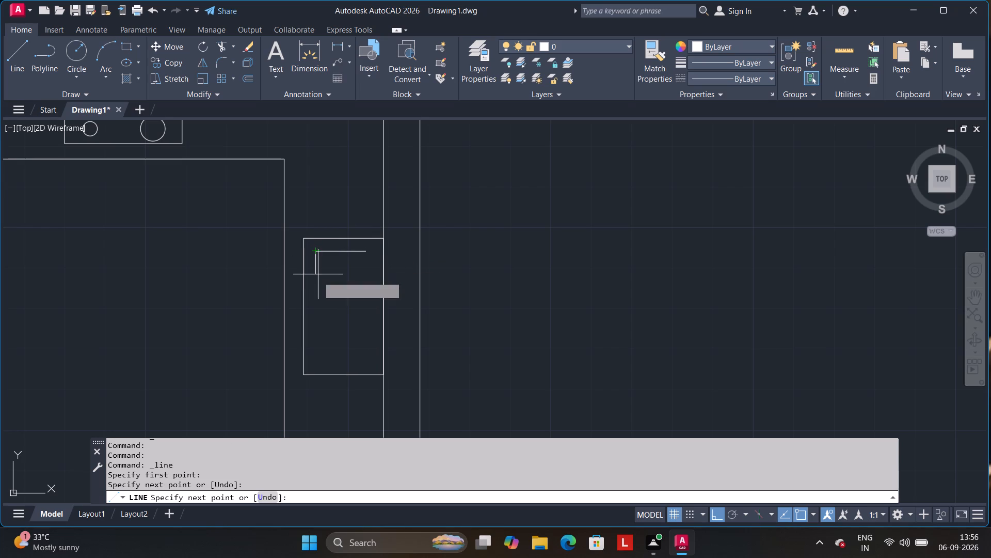
left_click(321, 304)
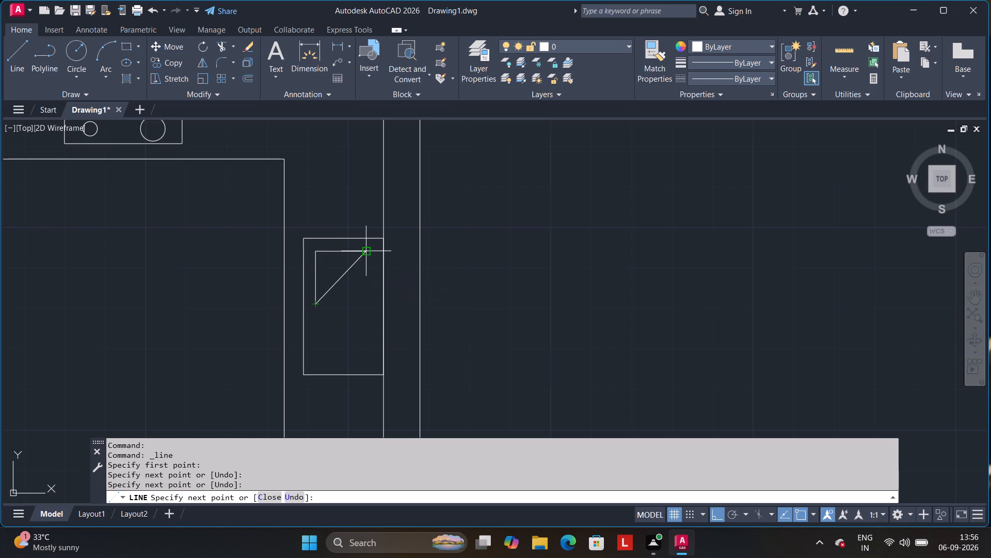
left_click(366, 305)
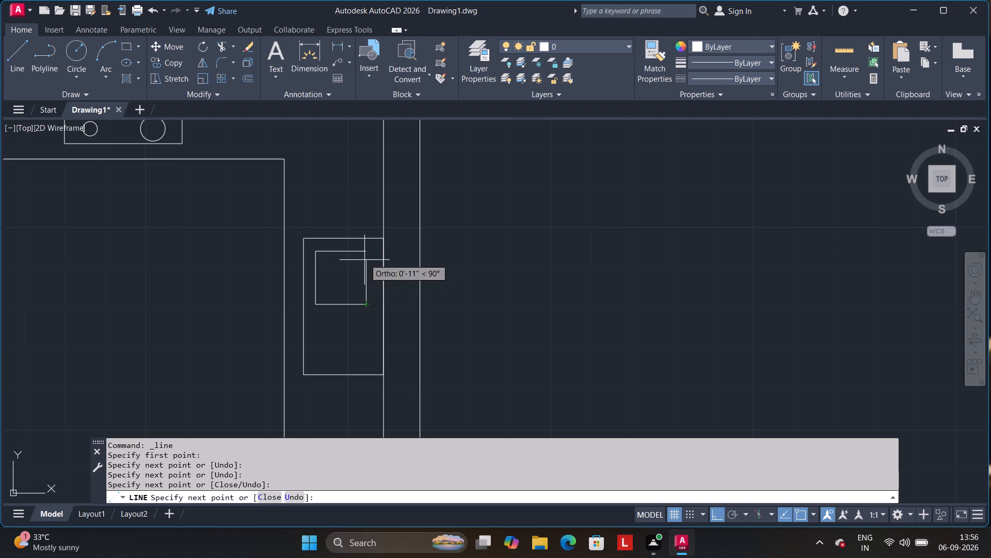
left_click(365, 253)
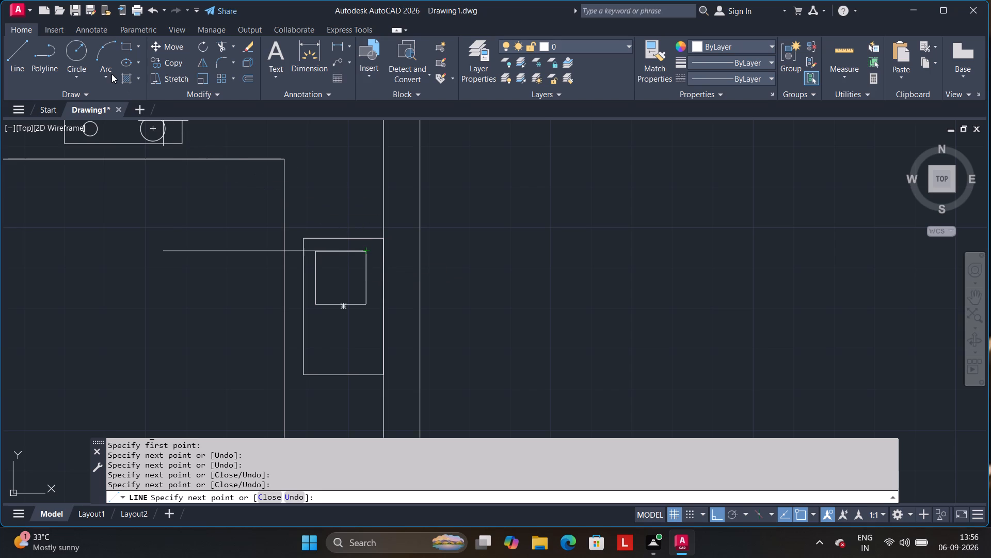
Copy the four basin lines straight down into the lower half of the sink outline, leaving a narrow gap between the basins.
left_click(171, 65)
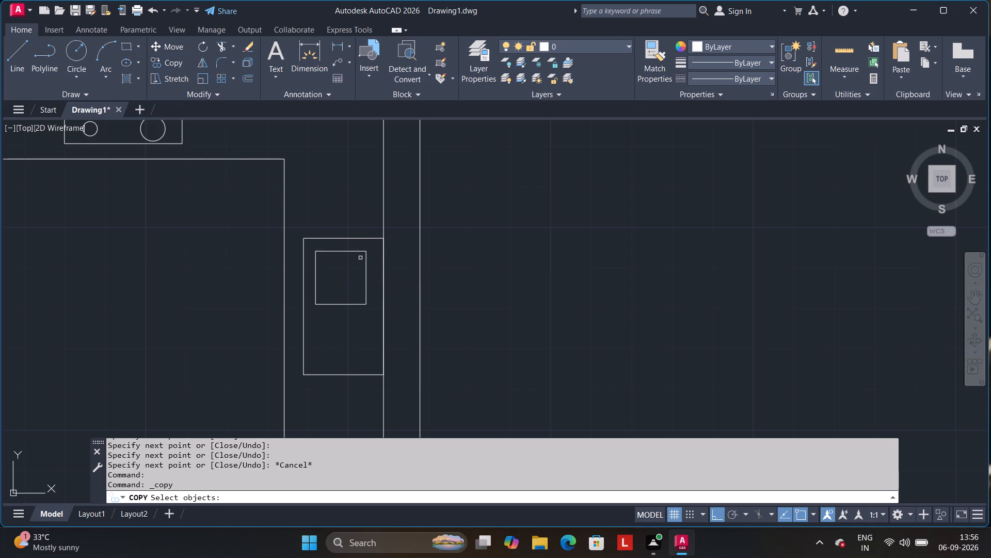
left_click(373, 251)
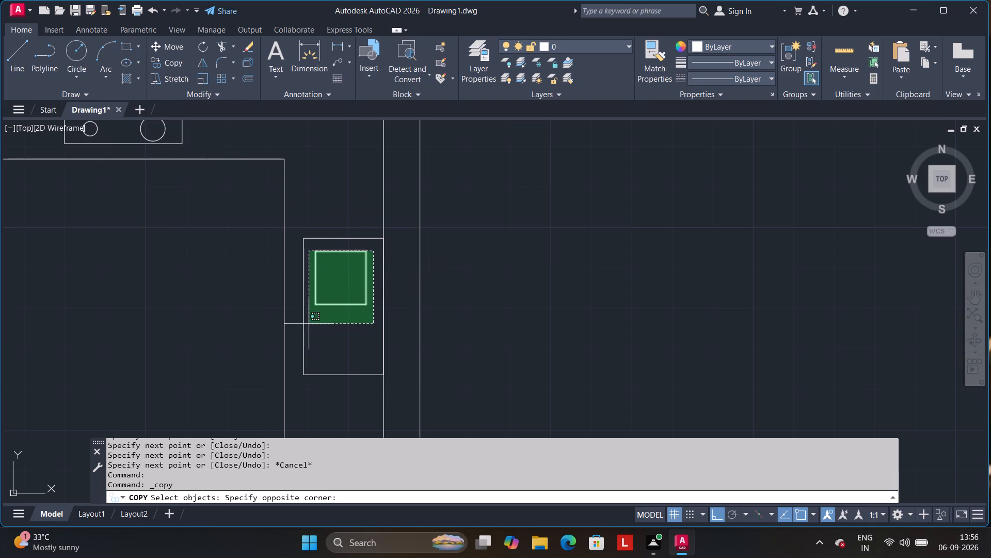
left_click(309, 324)
key("Return")
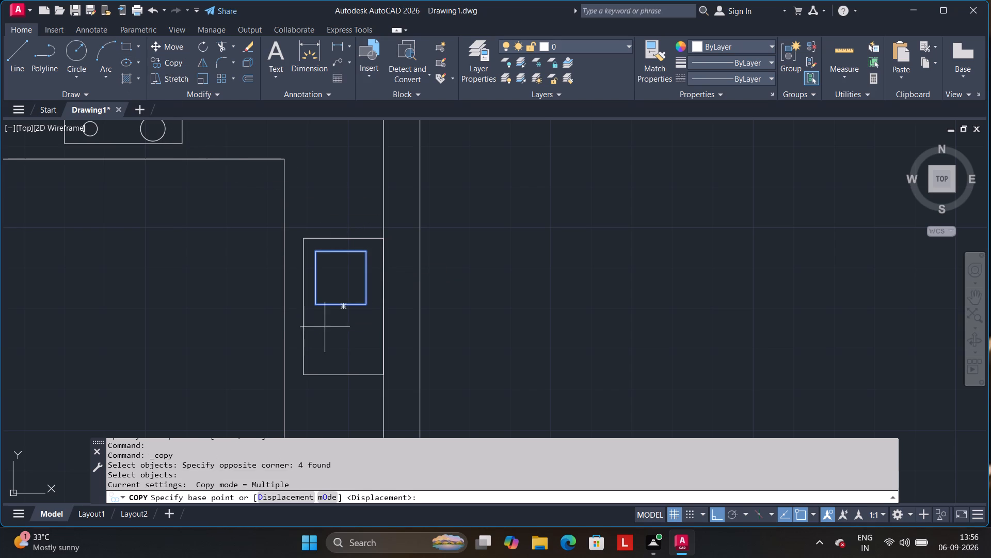
left_click(369, 301)
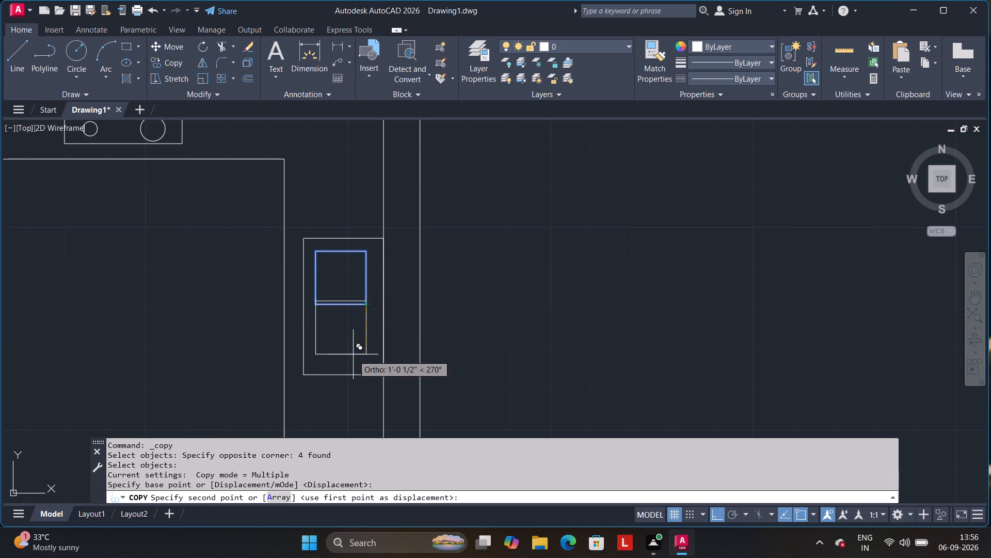
left_click(353, 365)
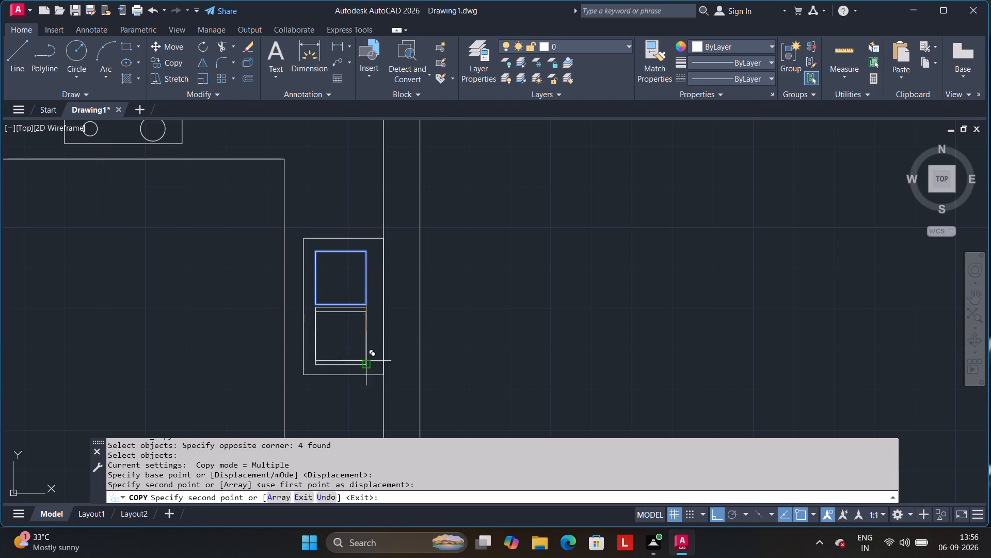
key("Return")
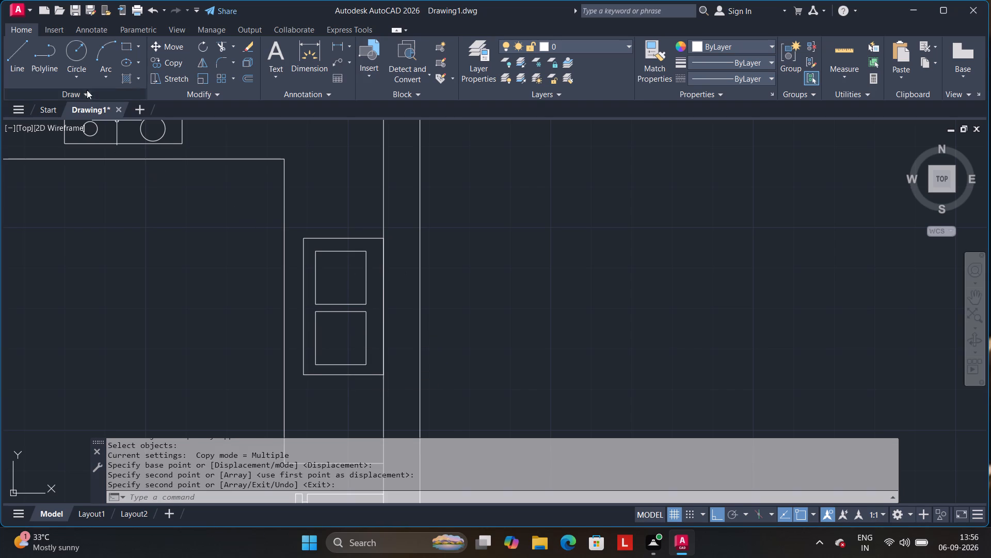
Fillet the upper basin's top-right corner with a 2" radius.
left_click(216, 59)
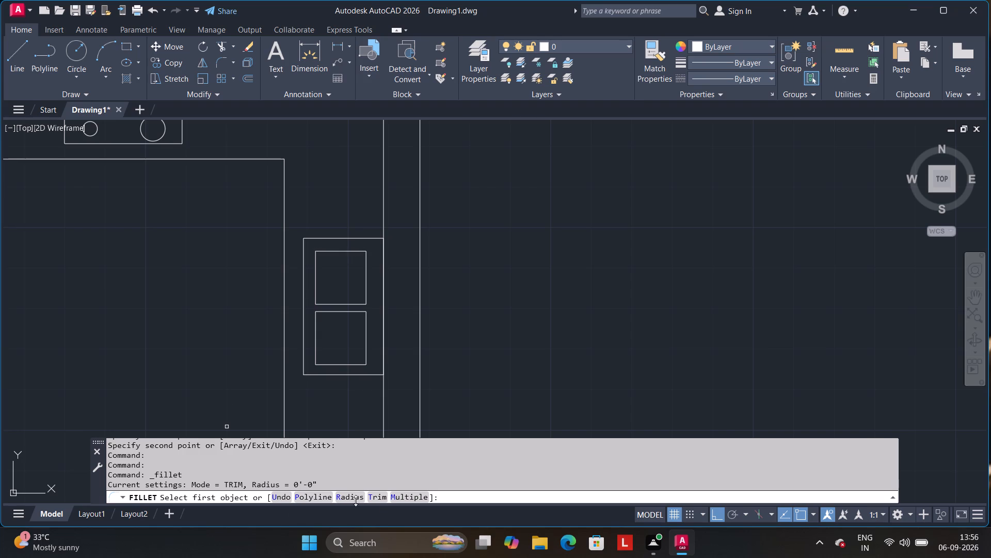
left_click(347, 497)
key("2")
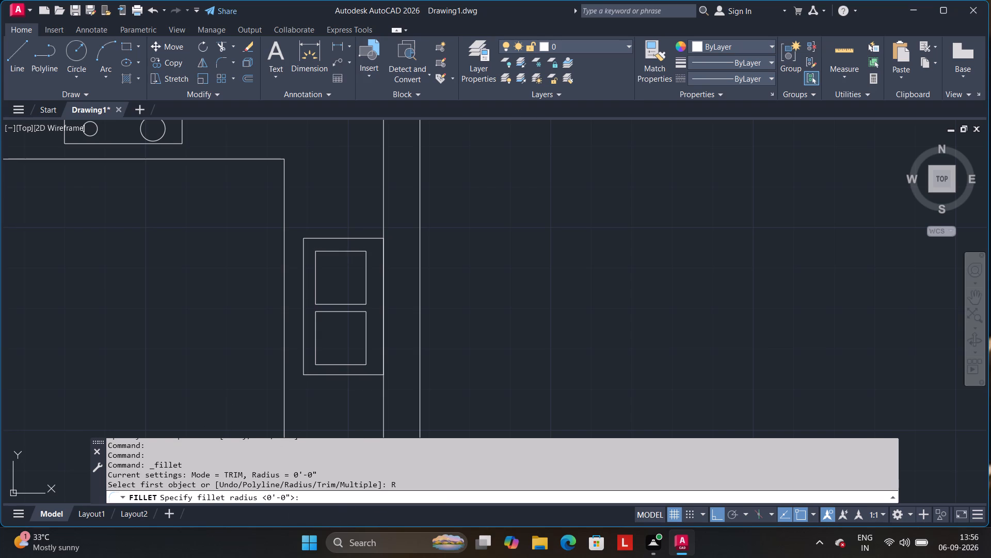
key("apostrophe")
key("BackSpace")
key("shift+quotedbl")
key("Return")
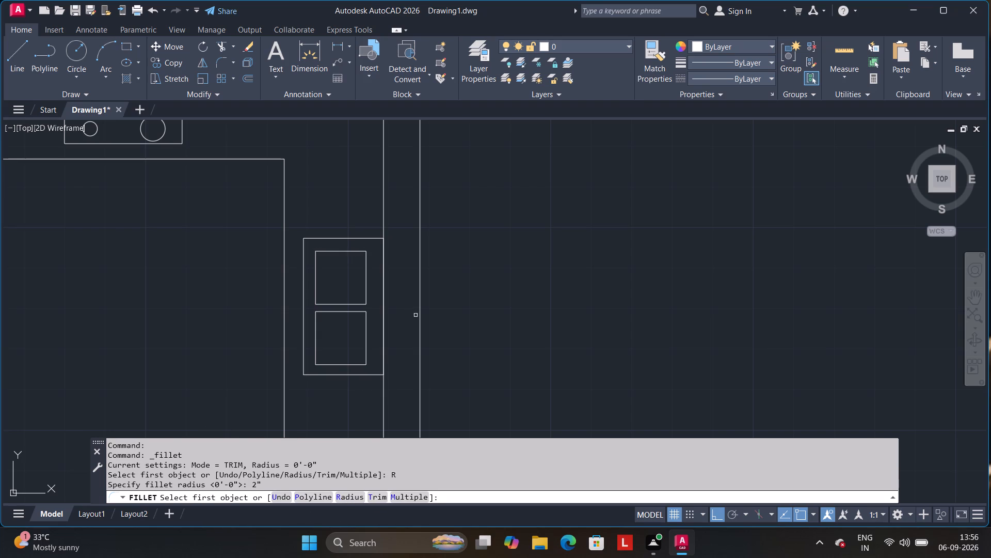
left_click(361, 251)
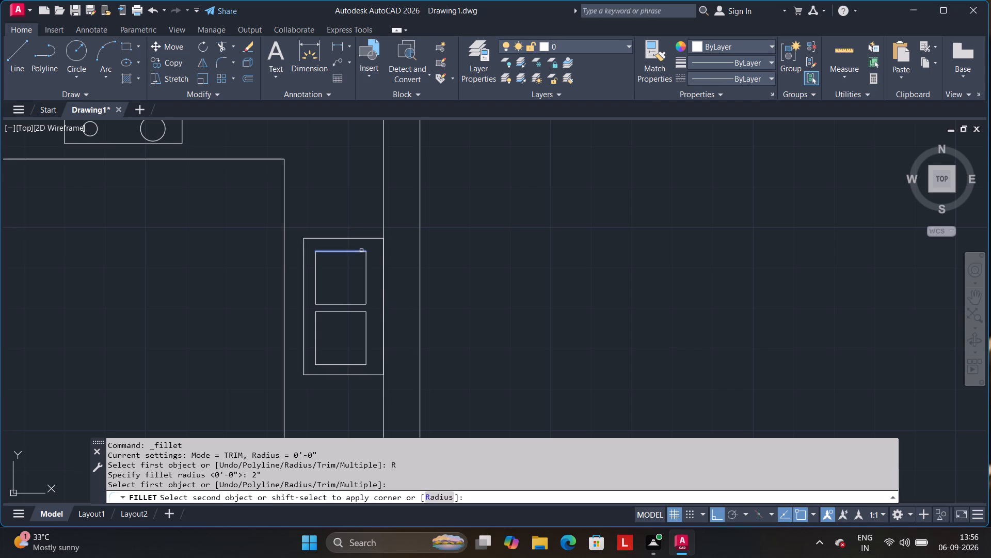
left_click(368, 261)
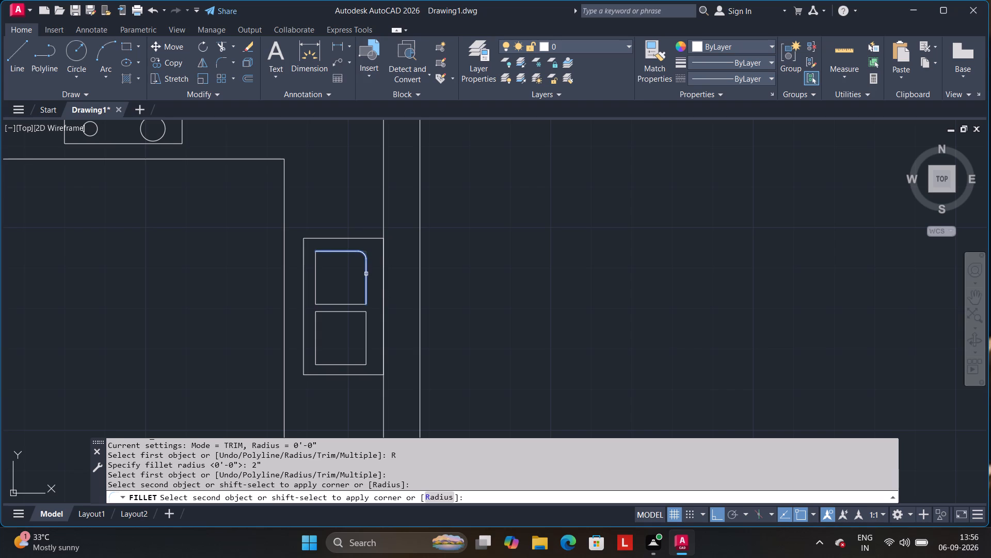
left_click(366, 274)
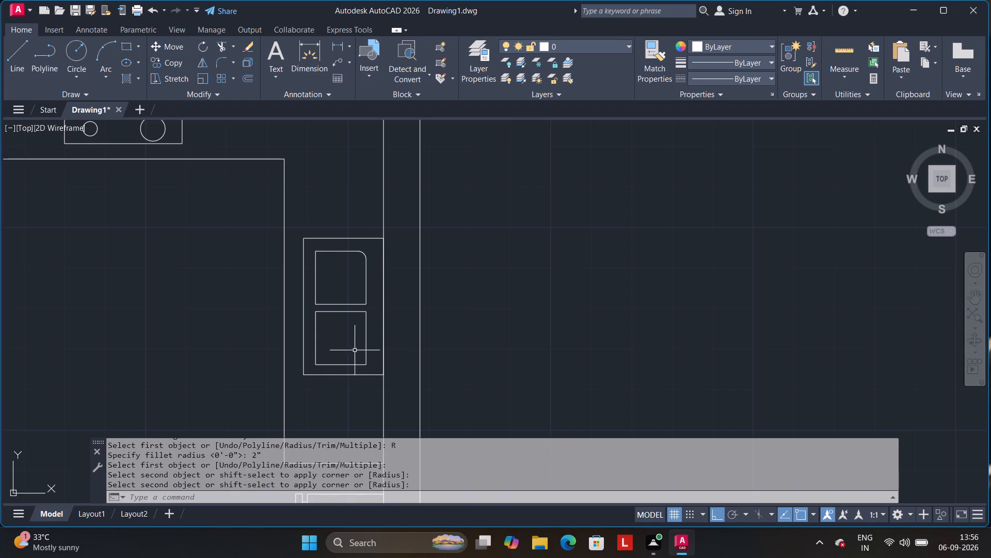
Fillet the remaining three corners of the upper basin in multiple mode, keeping the 2" radius.
key("Return")
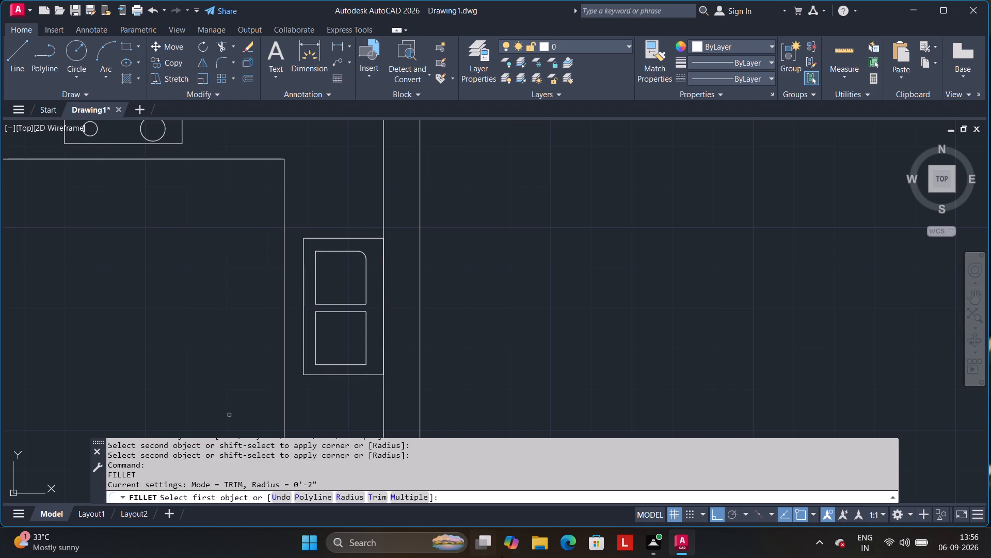
left_click(355, 491)
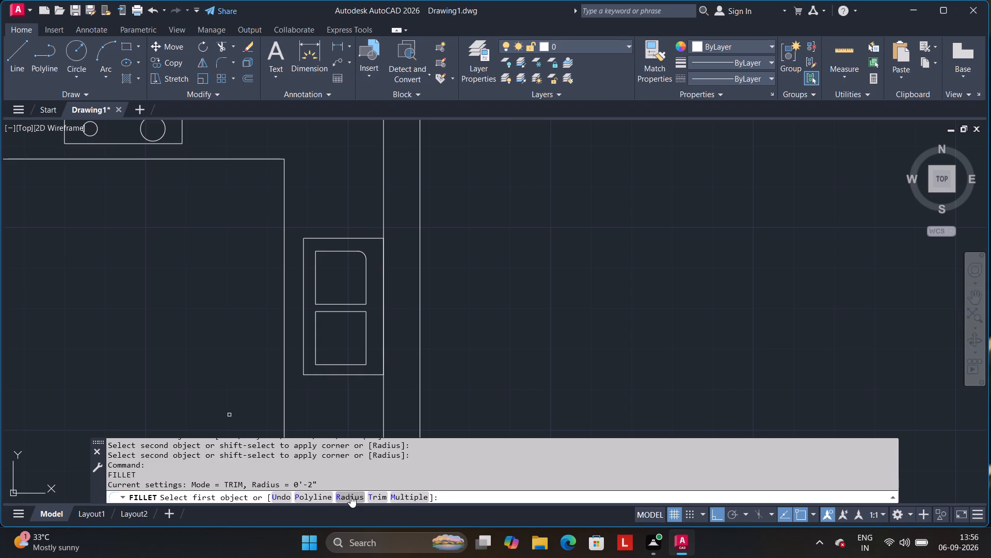
left_click(350, 498)
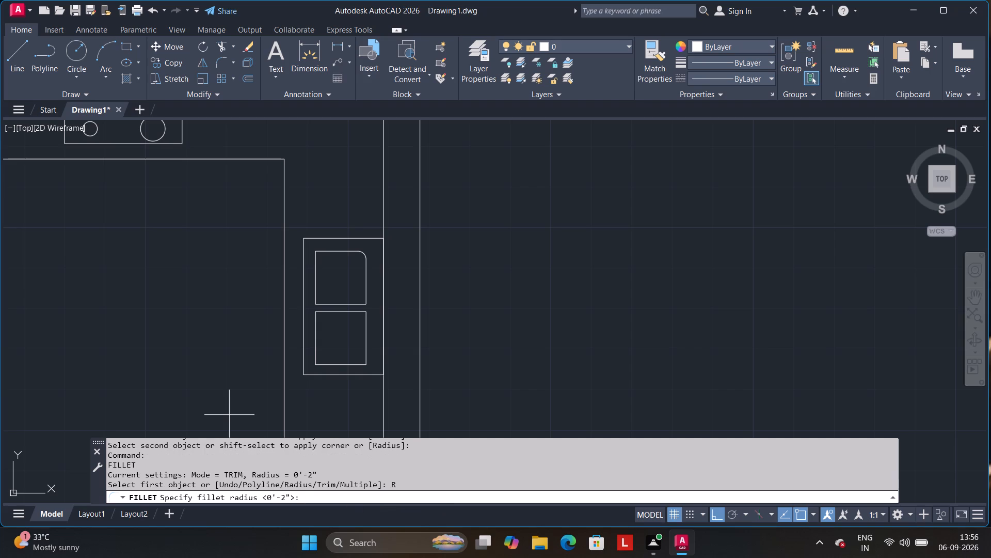
key("Return")
left_click(407, 498)
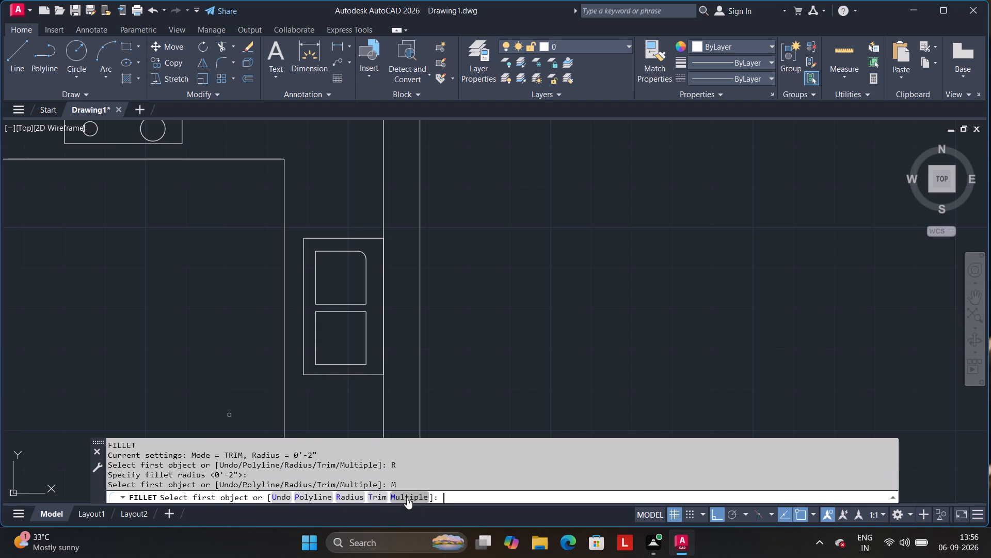
left_click(343, 252)
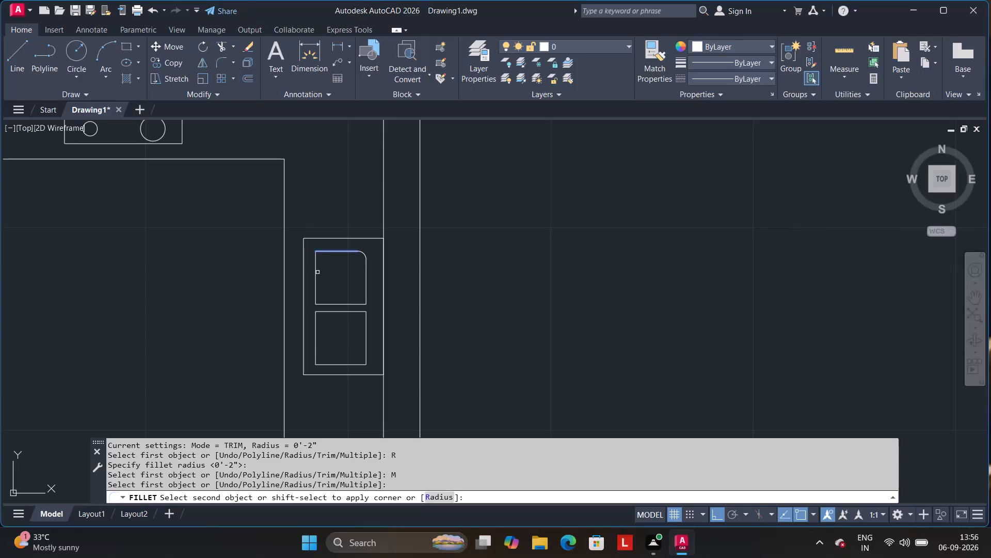
left_click(315, 276)
left_click(317, 297)
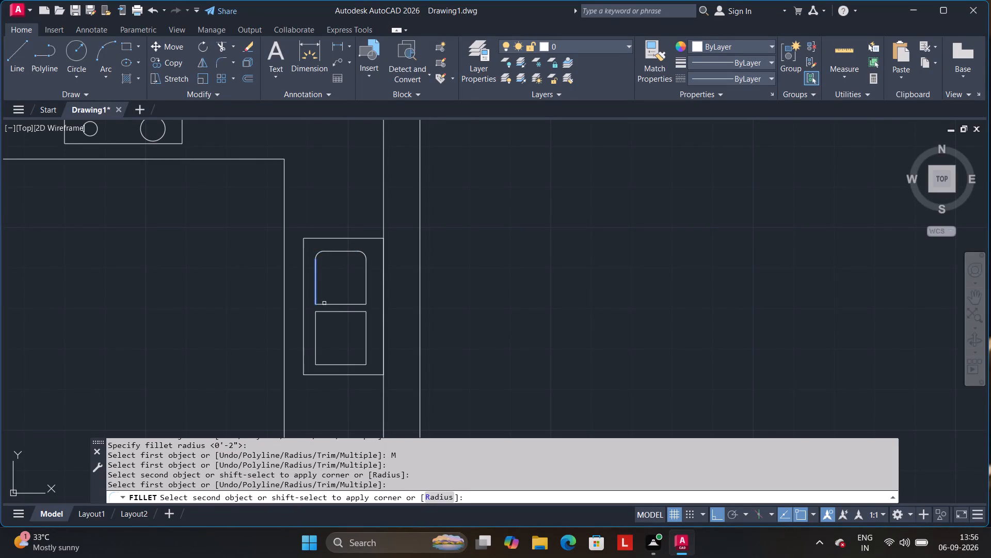
left_click(325, 305)
left_click(364, 303)
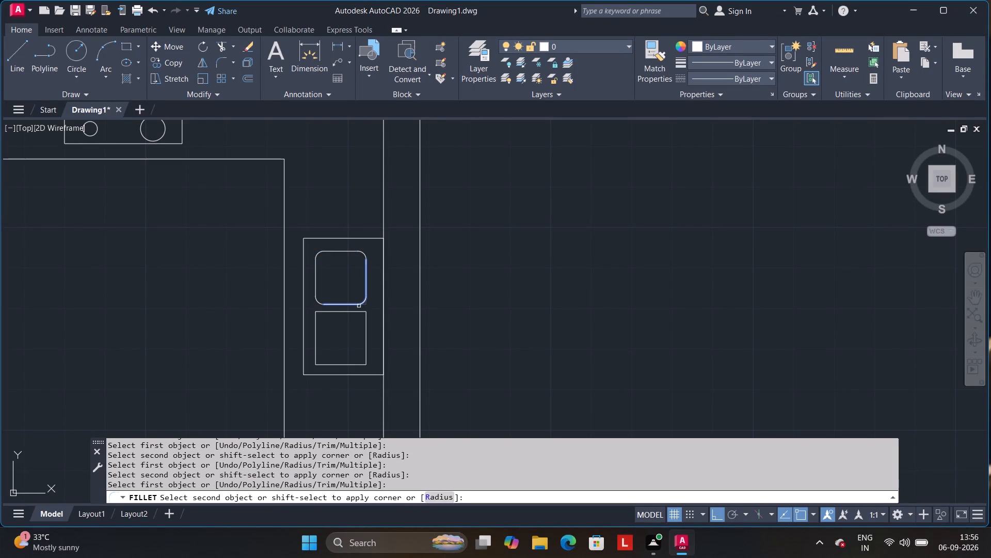
left_click(359, 306)
Fillet all four corners of the lower basin with the same 2" radius and finish the command.
left_click(364, 314)
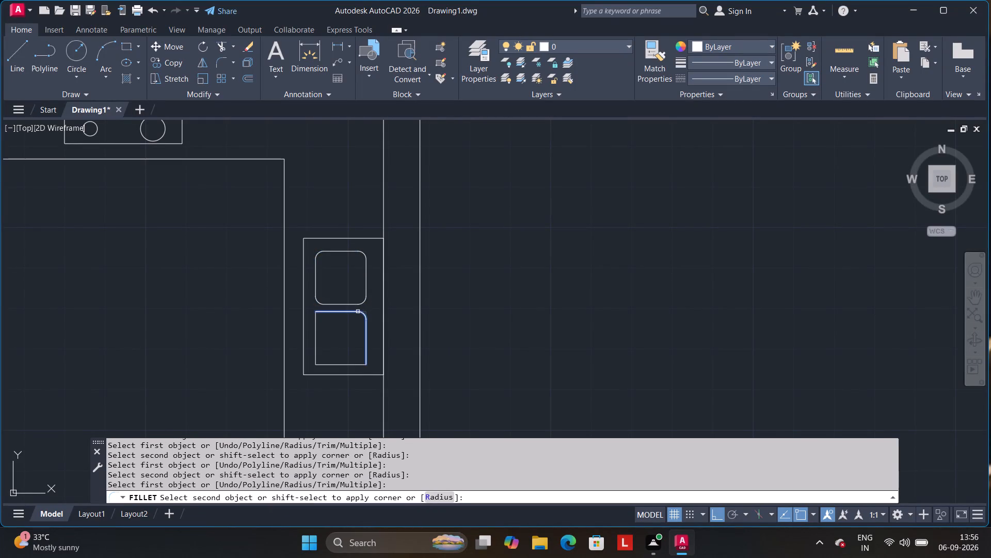
left_click(358, 312)
left_click_drag(317, 325, 322, 324)
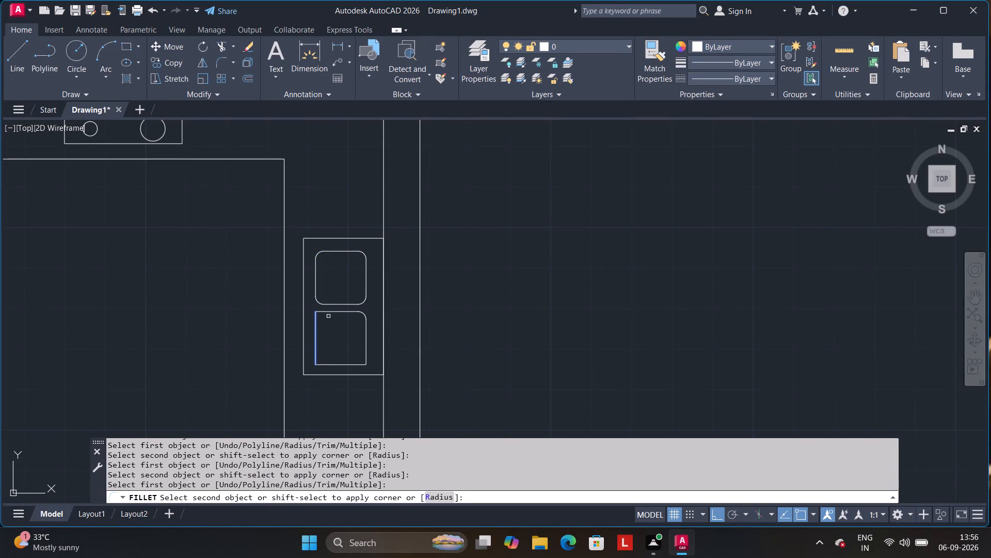
left_click(330, 312)
left_click(317, 363)
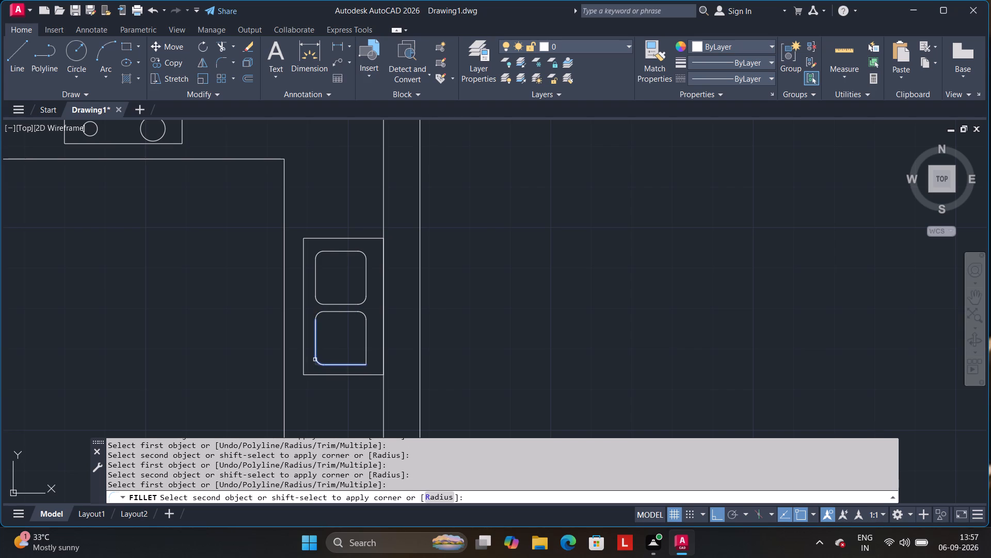
left_click(315, 360)
left_click(366, 354)
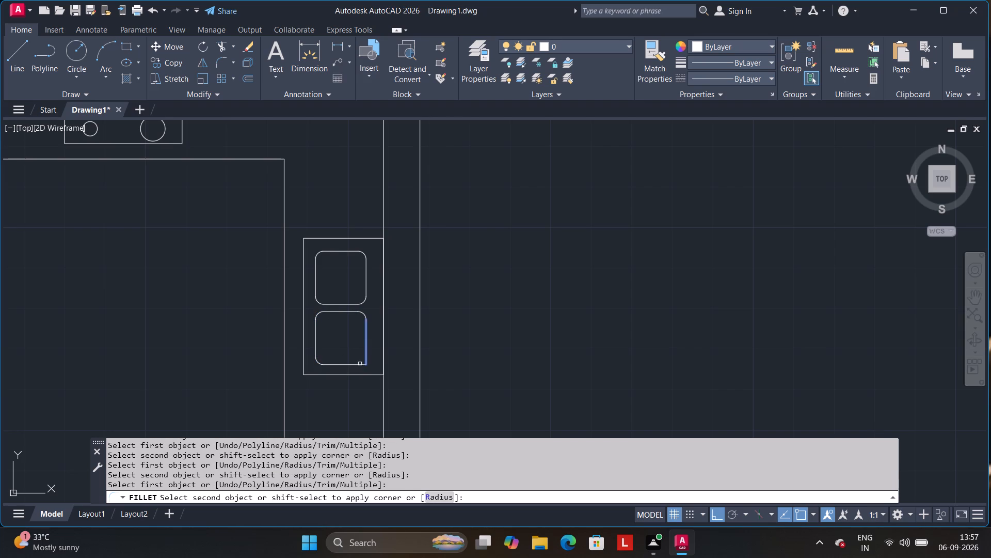
left_click(359, 365)
key("Return")
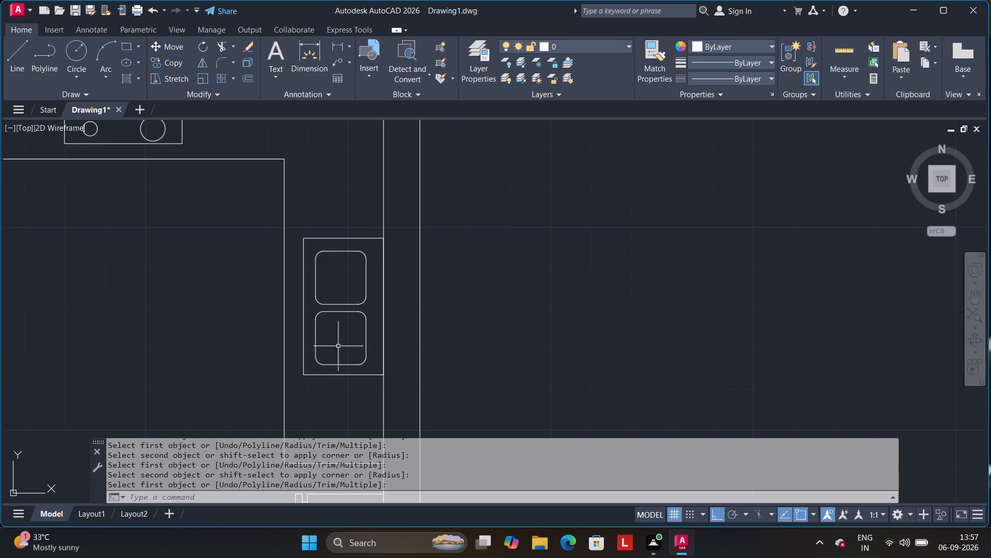
Draw a narrow upright faucet-base rectangle against the wall's inner face, beside the basins and spanning the gap between them.
scroll(386, 293, "up", 2)
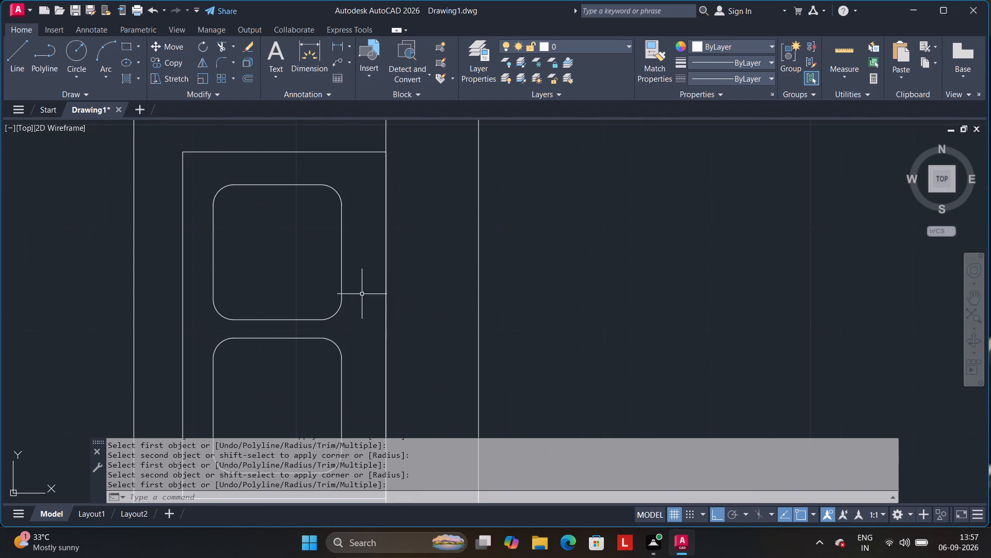
left_click(130, 48)
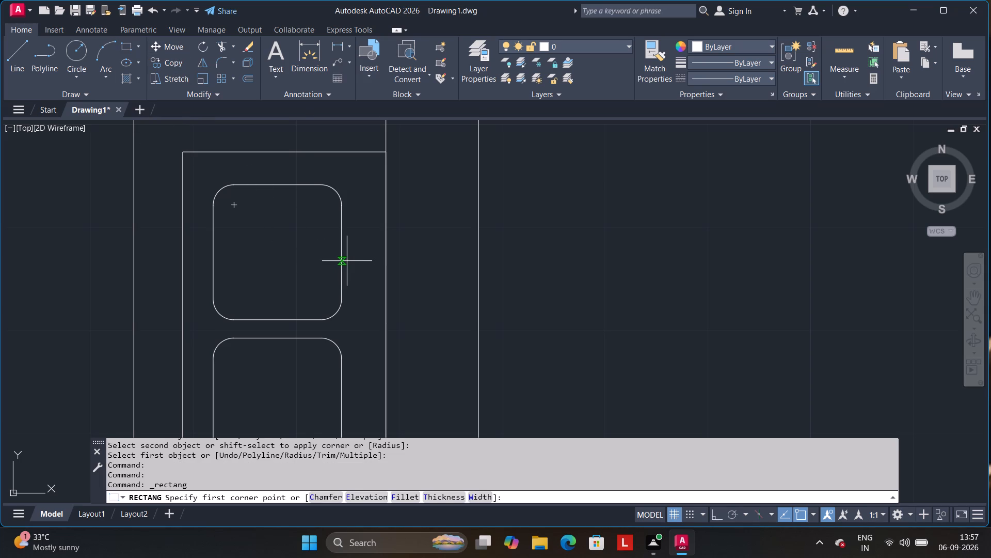
left_click(349, 261)
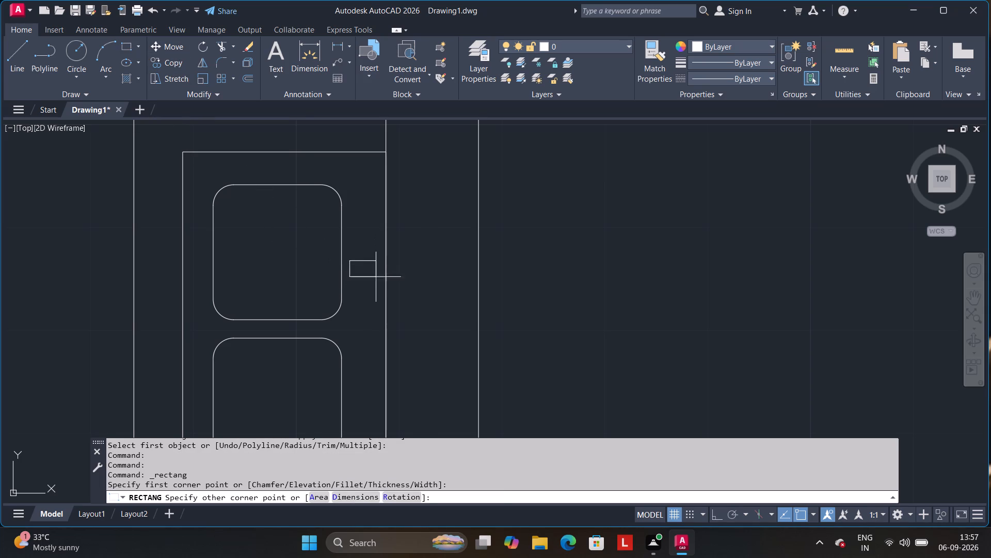
left_click(380, 378)
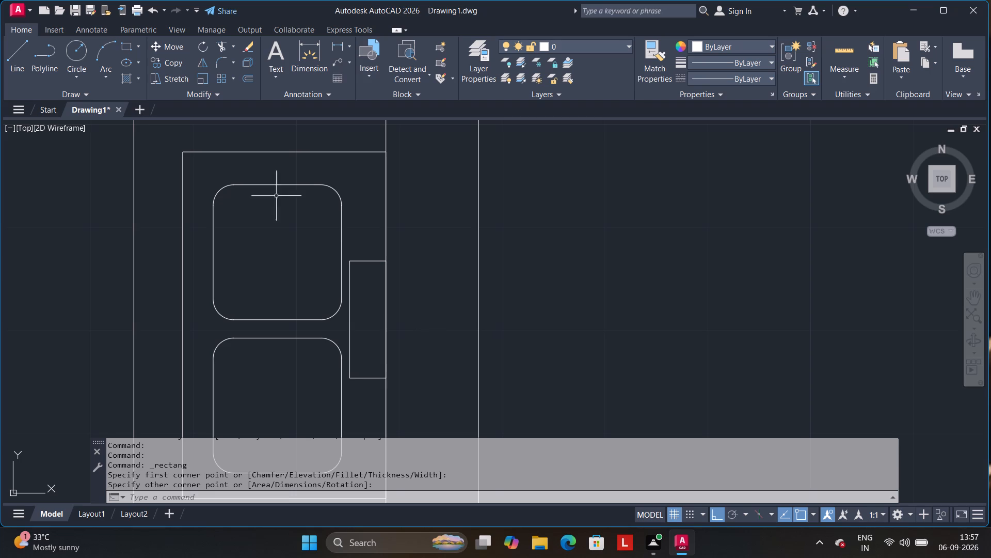
Draw a circle of about 1 1/2" radius centred in the faucet-base rectangle.
left_click(78, 56)
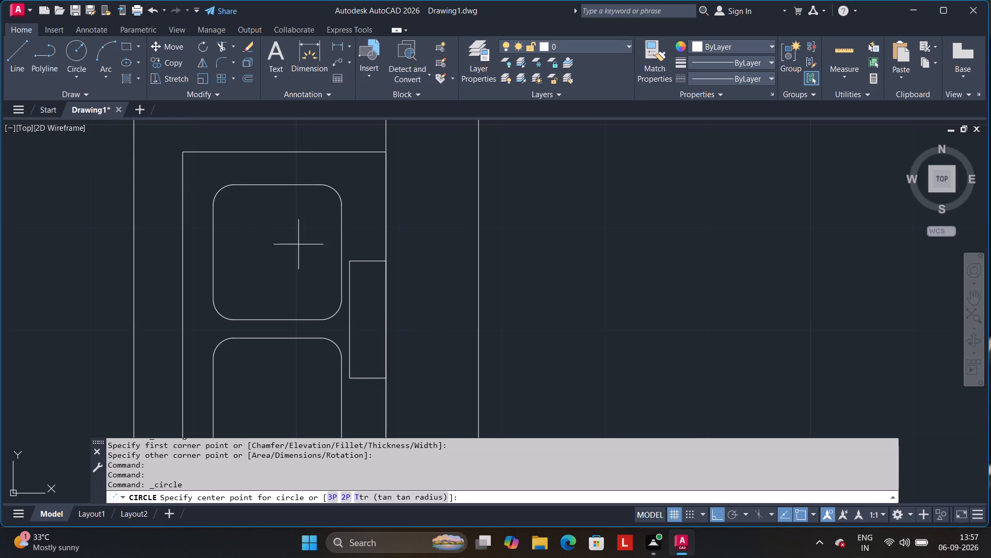
left_click(367, 319)
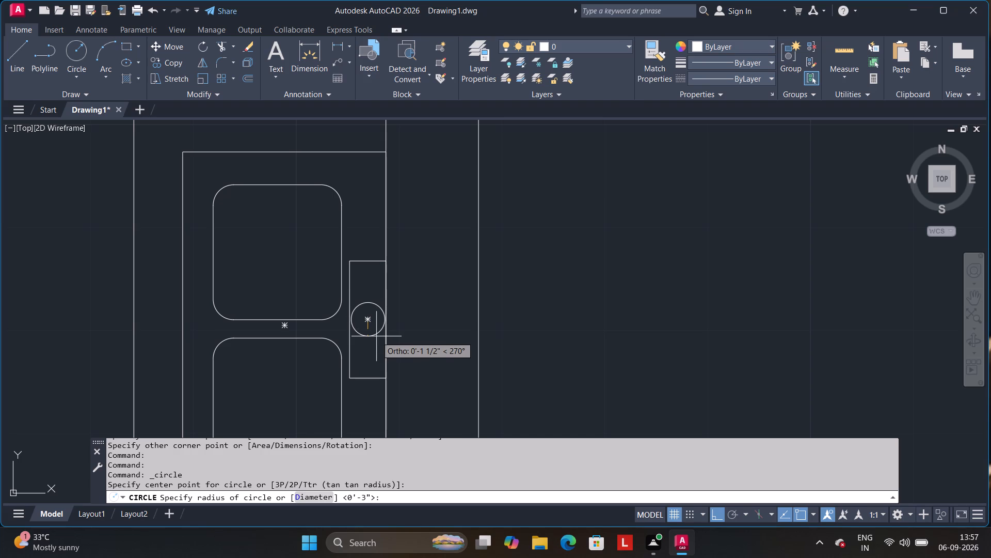
left_click(376, 336)
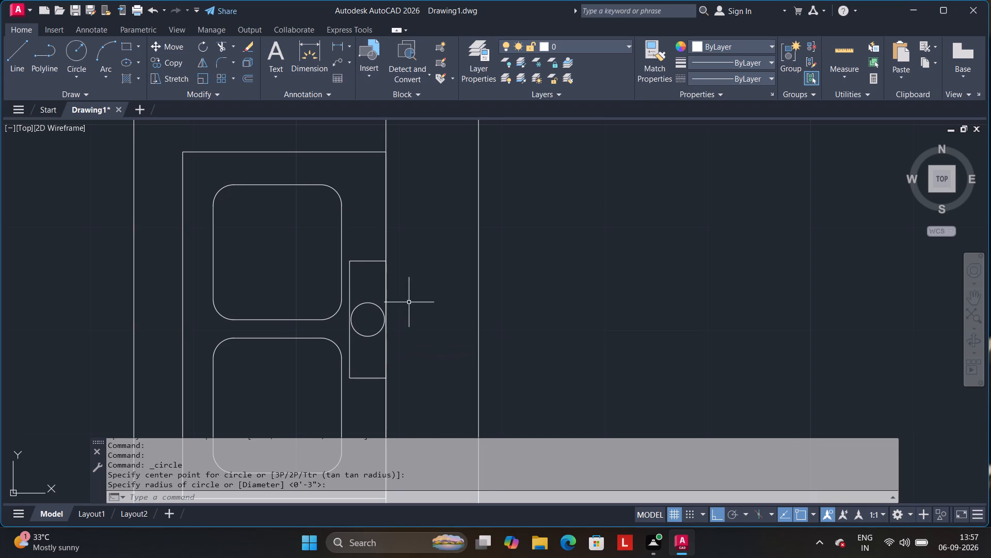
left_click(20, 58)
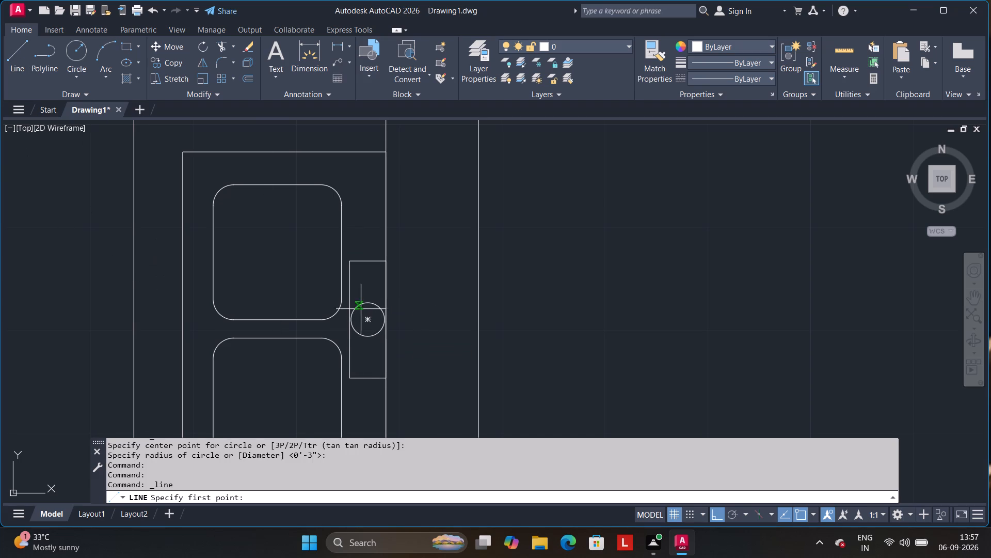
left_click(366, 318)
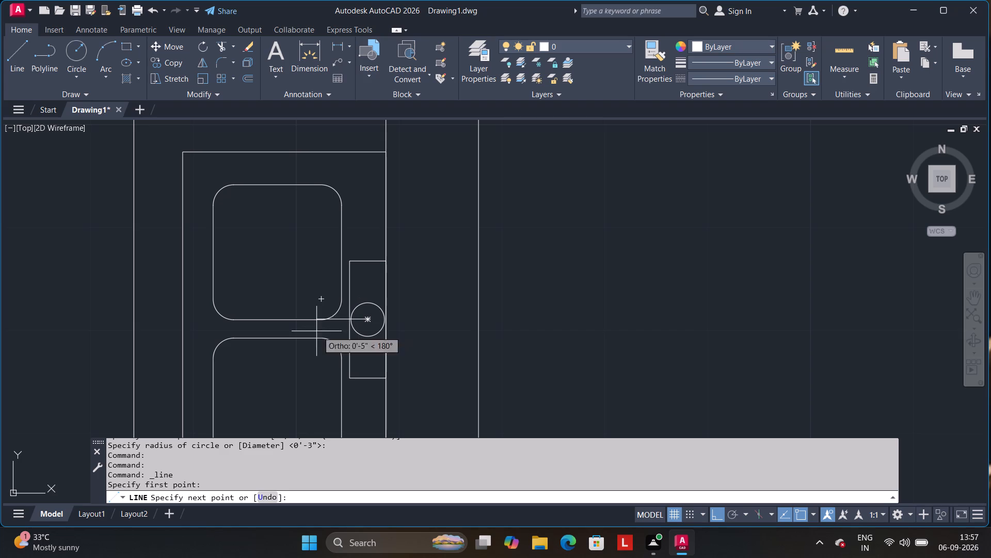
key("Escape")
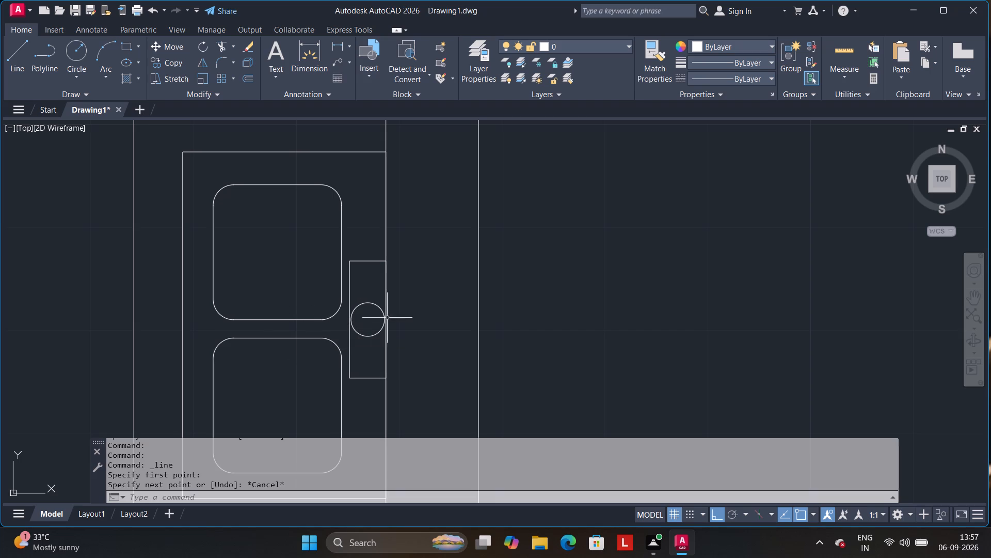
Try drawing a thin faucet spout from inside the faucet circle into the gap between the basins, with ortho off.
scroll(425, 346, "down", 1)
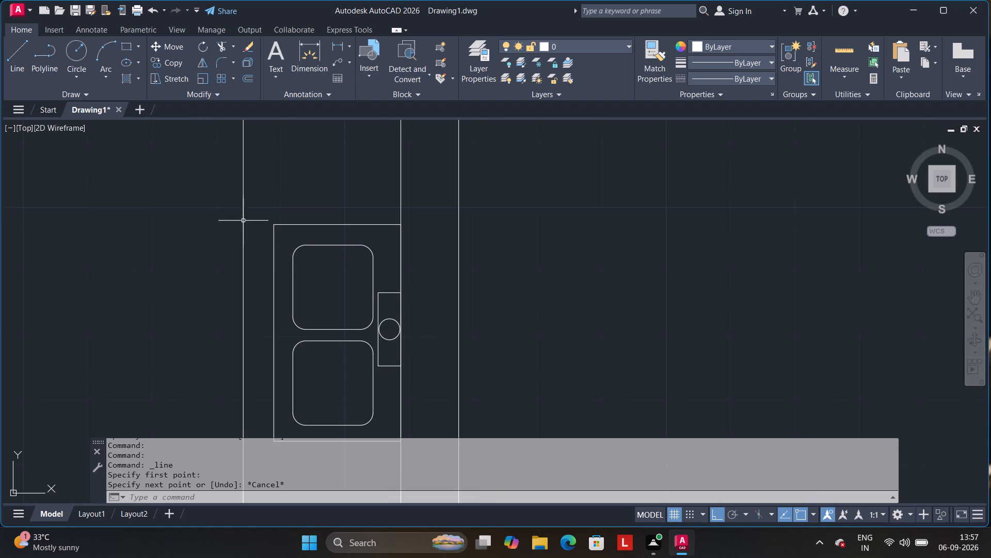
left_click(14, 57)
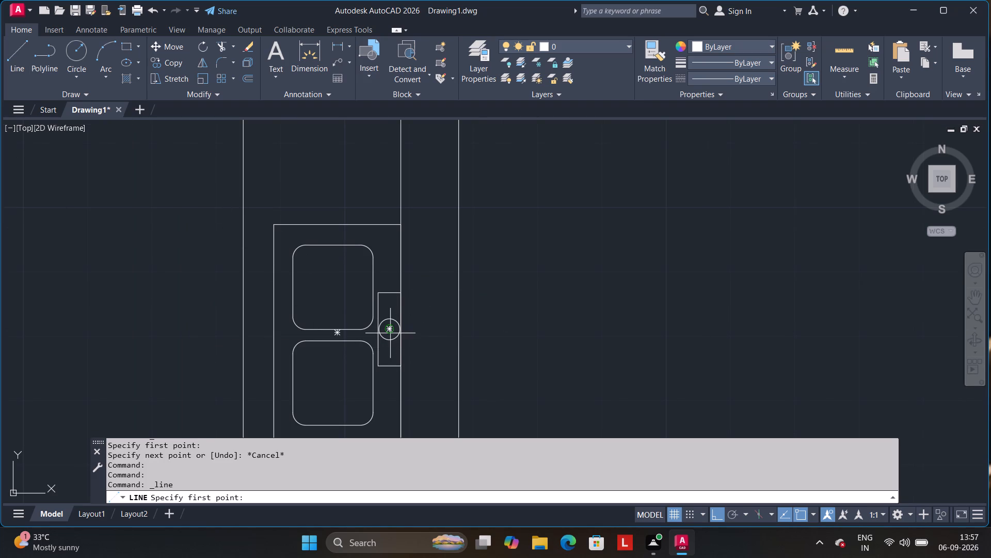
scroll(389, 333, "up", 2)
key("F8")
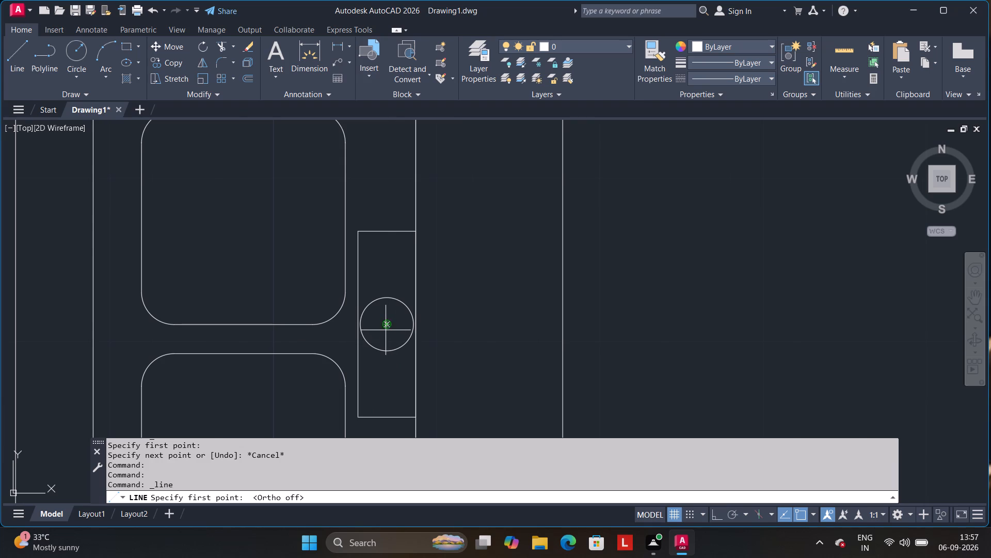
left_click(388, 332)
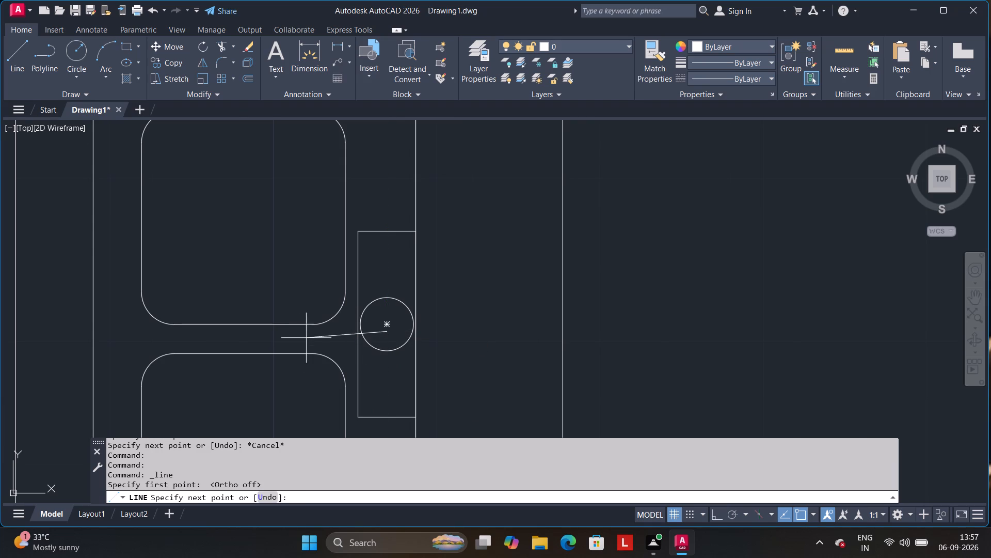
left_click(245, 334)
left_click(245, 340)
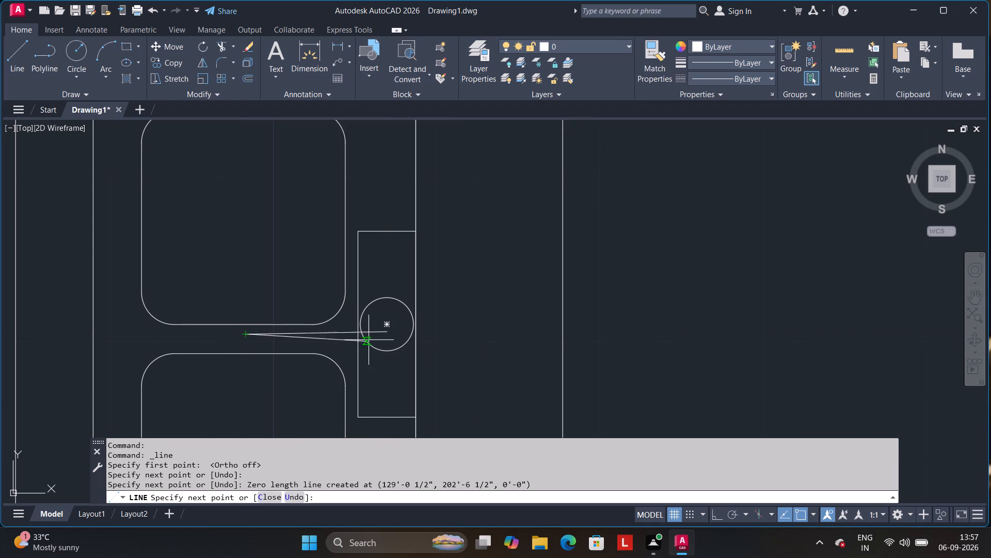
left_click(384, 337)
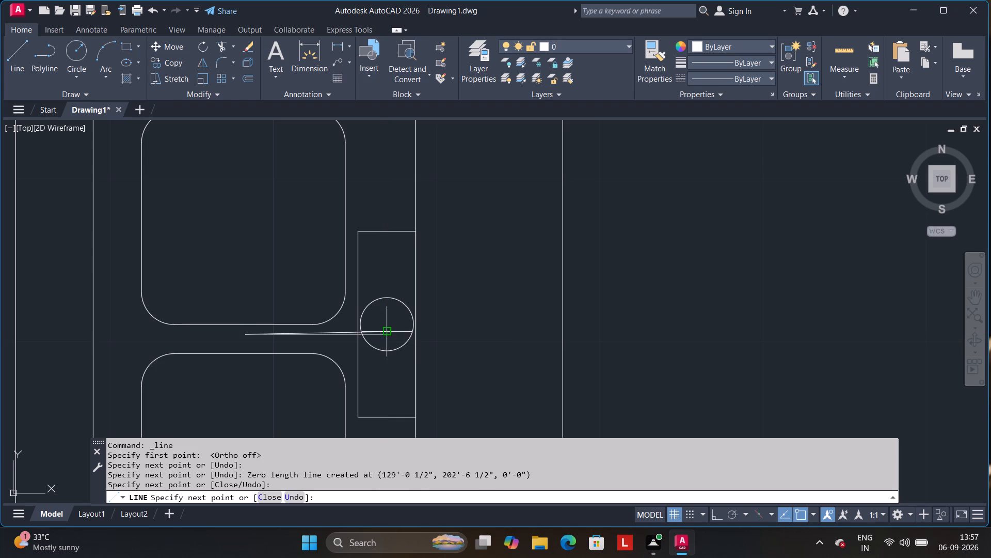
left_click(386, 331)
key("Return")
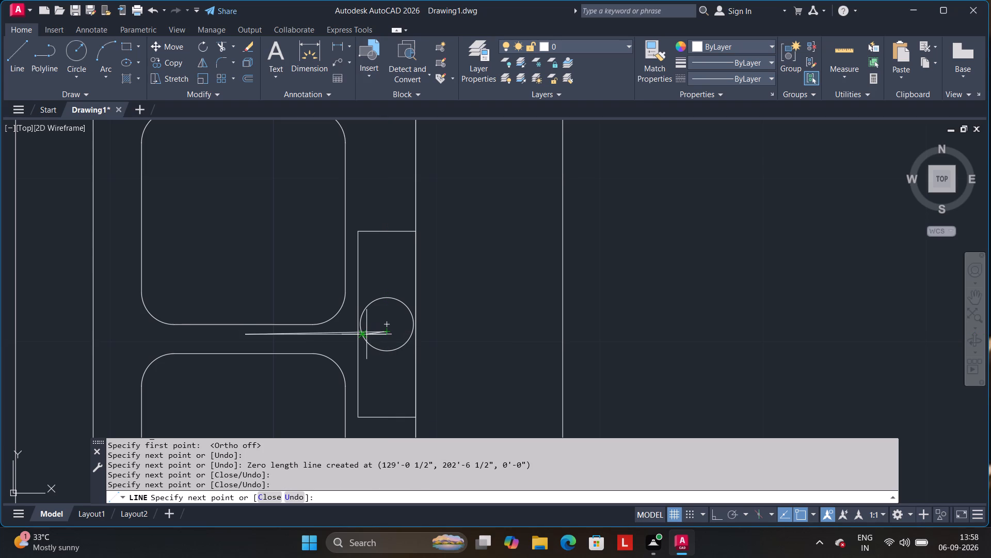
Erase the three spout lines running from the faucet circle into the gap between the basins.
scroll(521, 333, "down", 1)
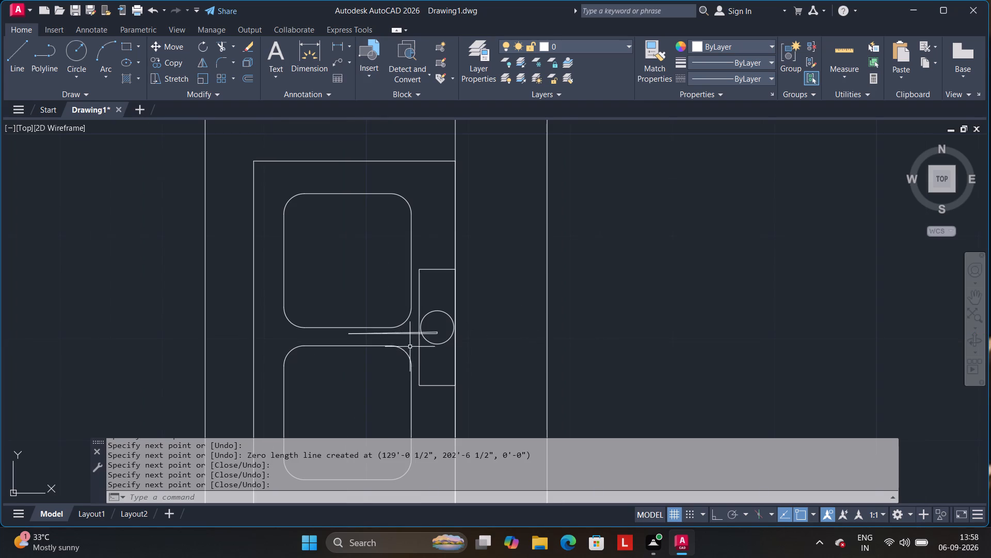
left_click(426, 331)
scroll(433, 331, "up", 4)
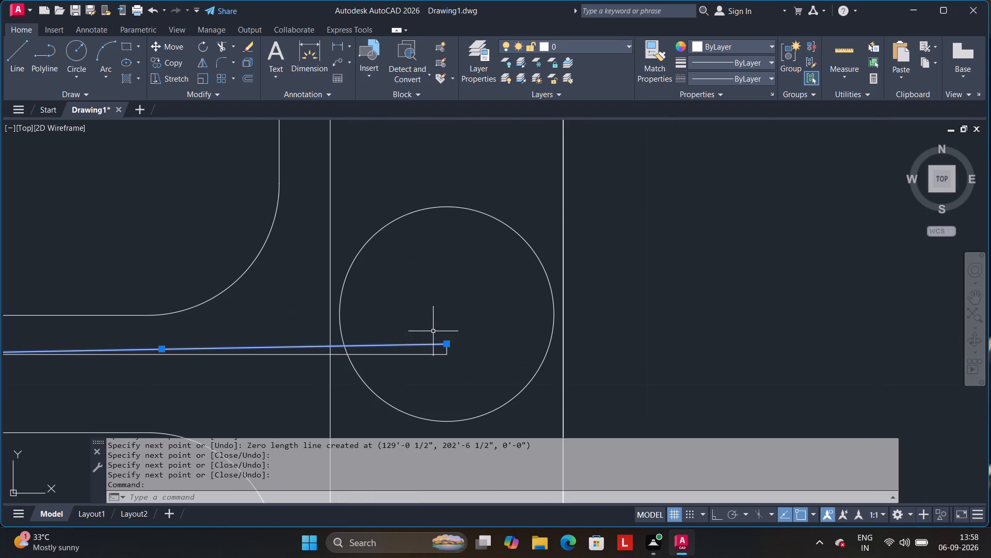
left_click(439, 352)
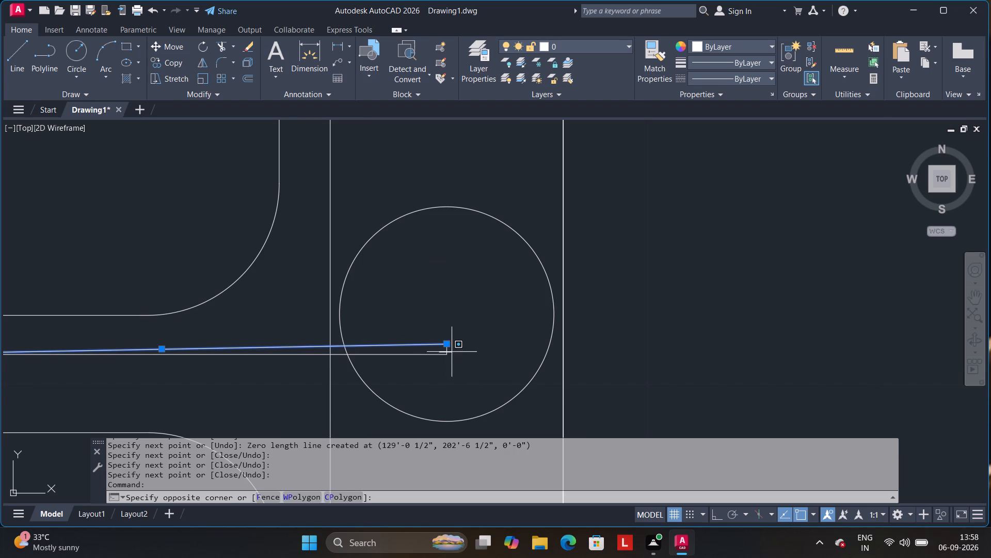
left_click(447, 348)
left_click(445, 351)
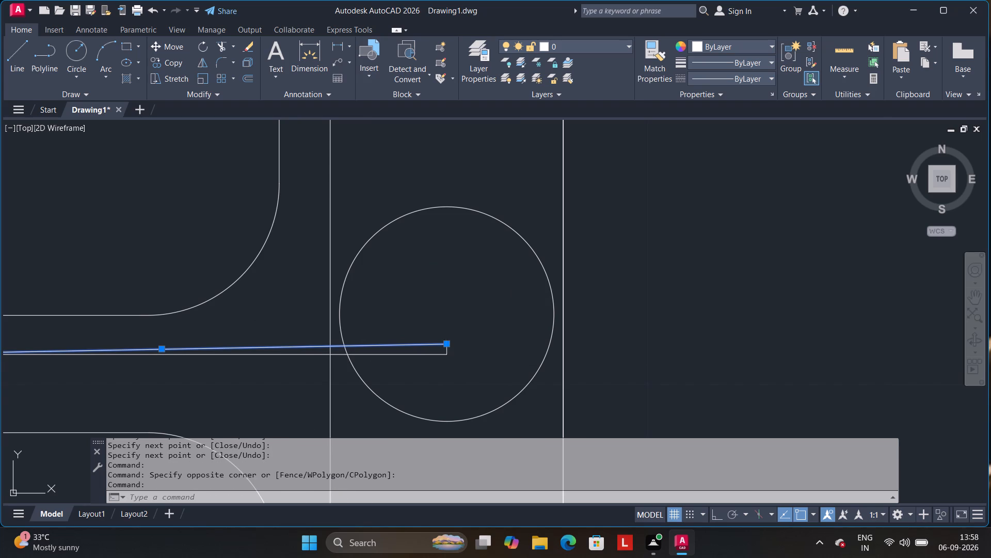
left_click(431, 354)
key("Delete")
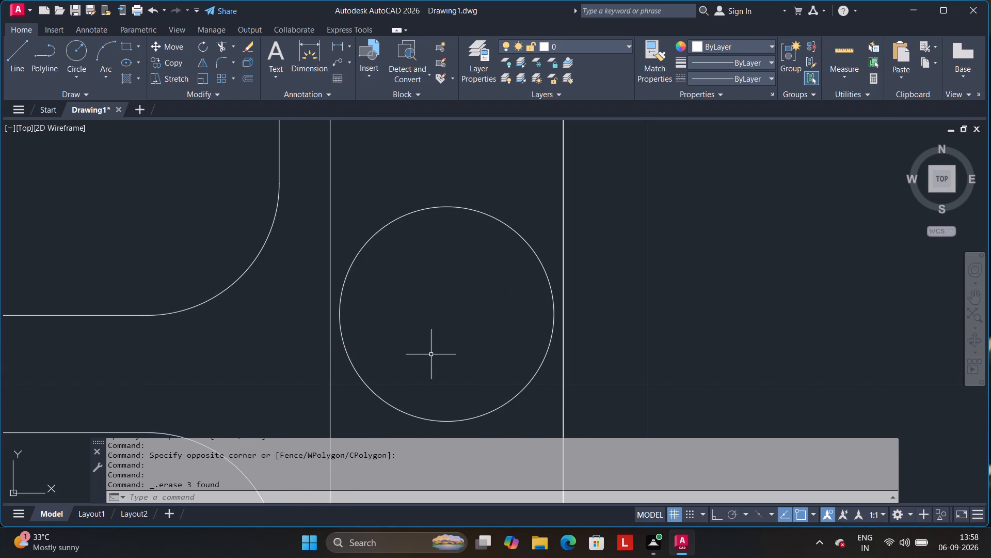
Draw a drain circle of about 1 1/2" radius near the centre of each sink basin.
scroll(454, 349, "down", 5)
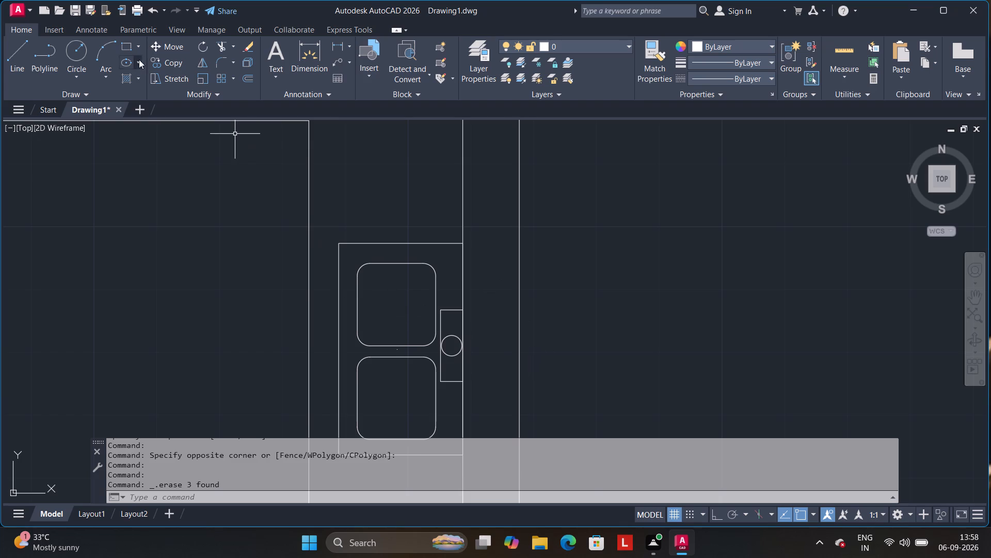
left_click(76, 58)
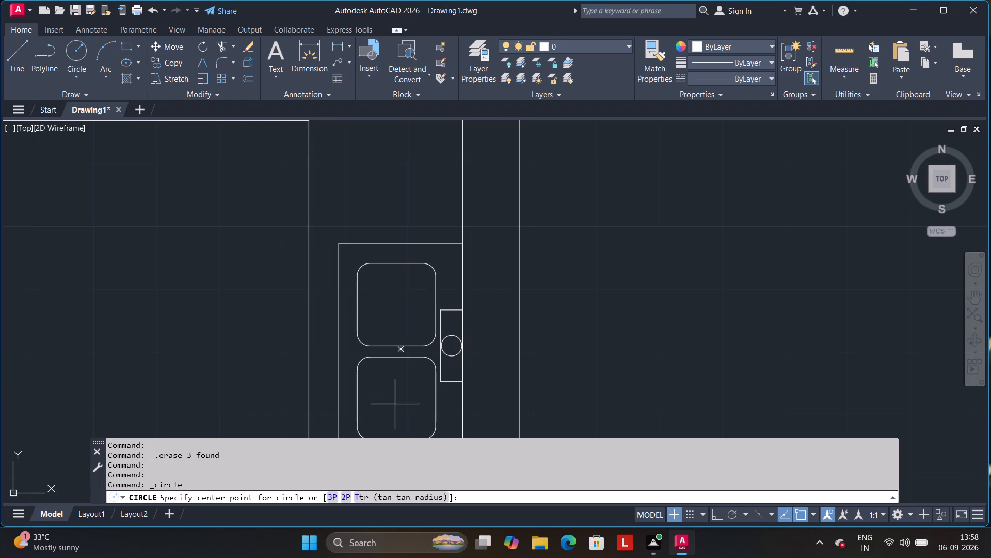
left_click(394, 305)
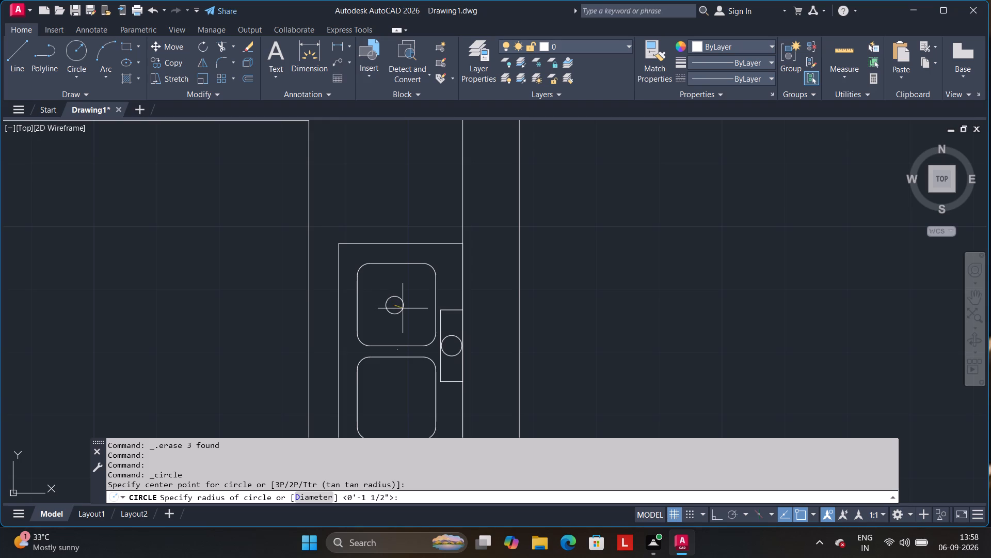
left_click(403, 308)
middle_click_drag(396, 389, 398, 291)
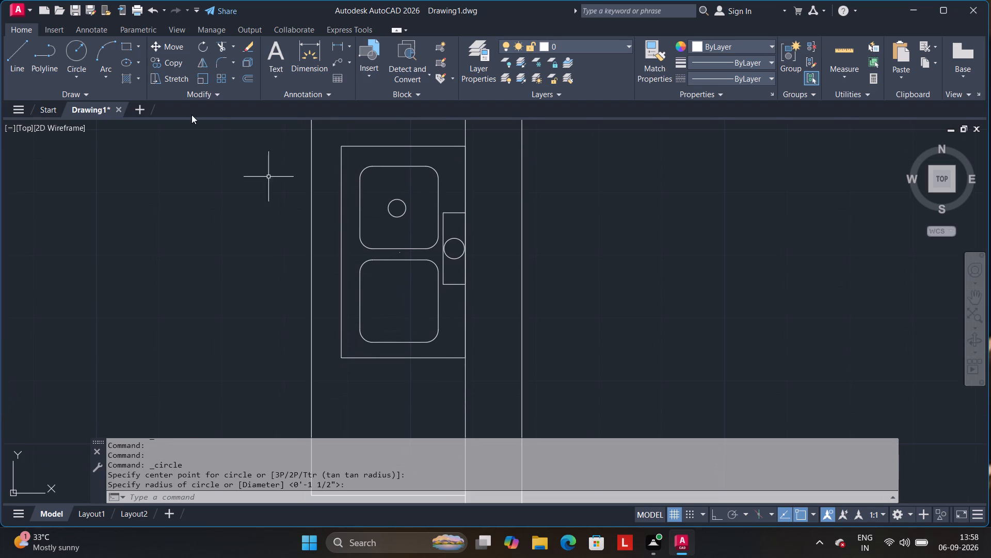
left_click(78, 54)
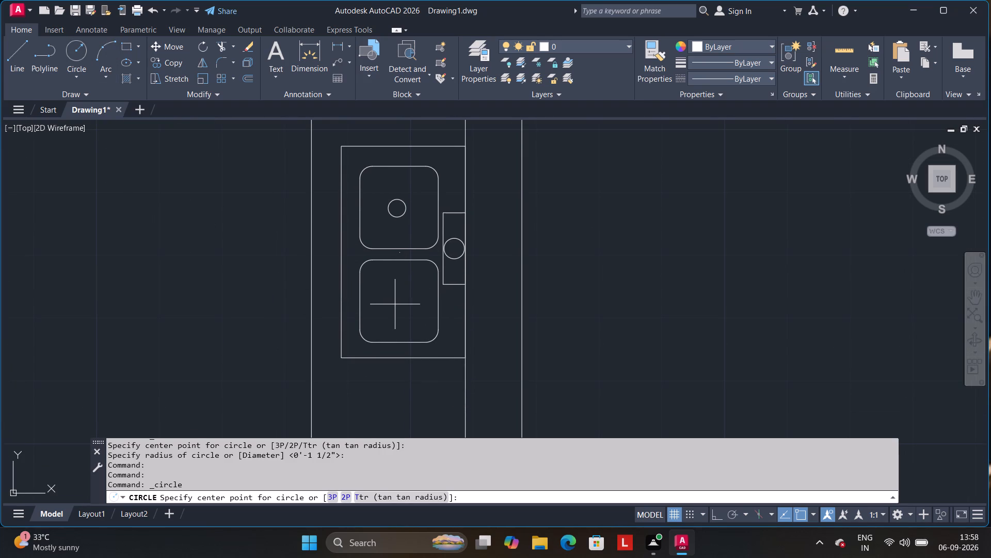
left_click(396, 302)
left_click(404, 303)
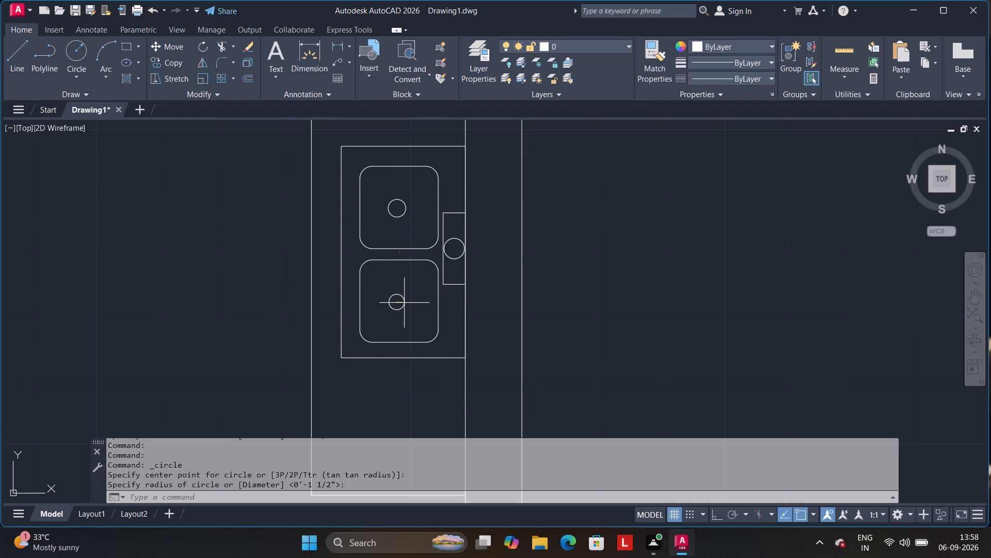
key("Return")
Draw a 3' wide window in the upper outer wall of the narrow room beside the kitchen, with a centreline between its jambs.
scroll(439, 376, "down", 1)
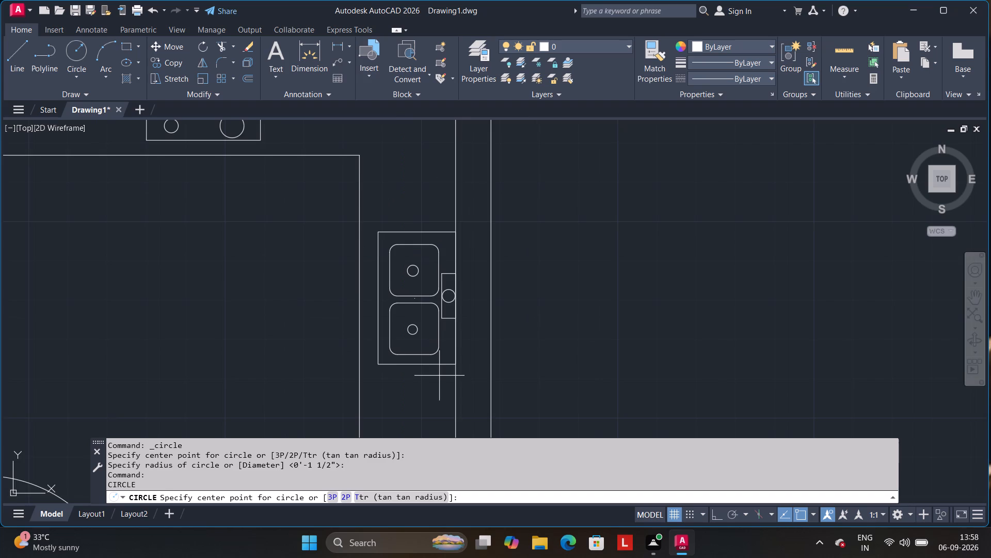
scroll(438, 378, "down", 1)
middle_click_drag(434, 384, 445, 243)
middle_click_drag(324, 245, 350, 338)
scroll(338, 293, "down", 1)
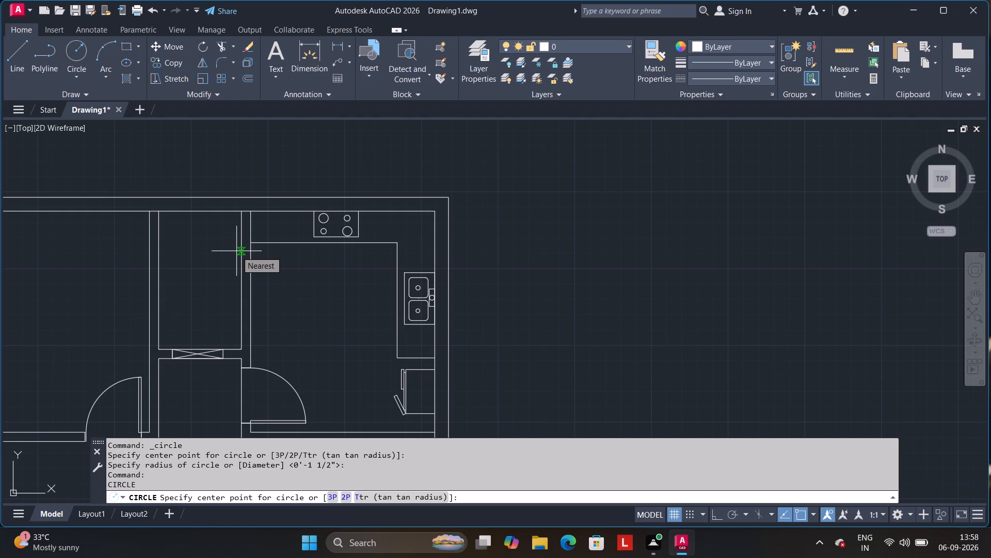
left_click(23, 61)
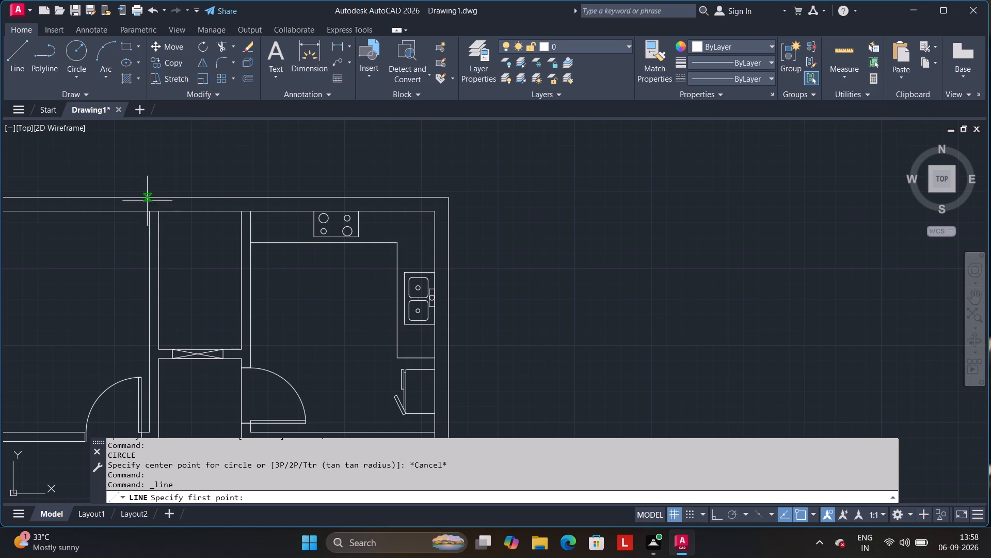
scroll(166, 211, "up", 2)
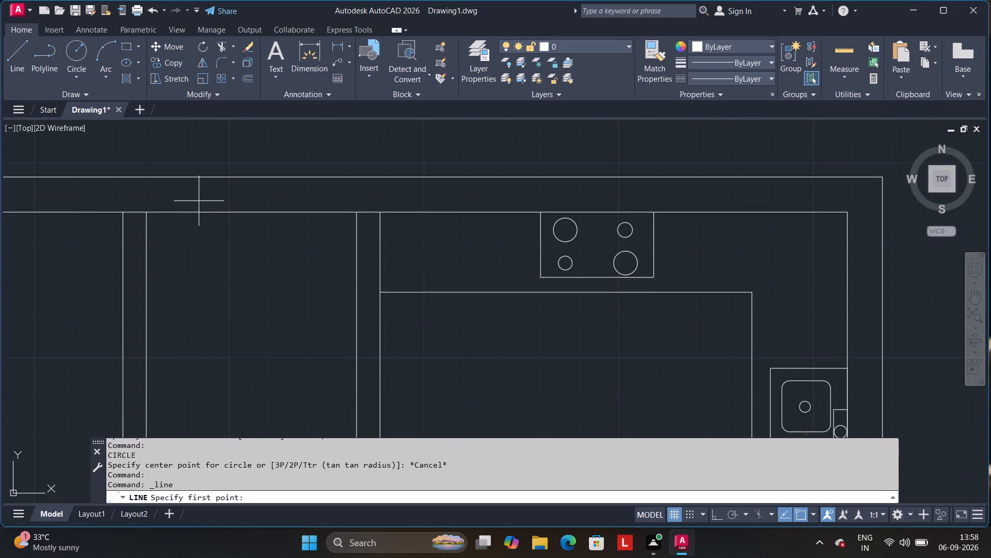
scroll(199, 196, "up", 1)
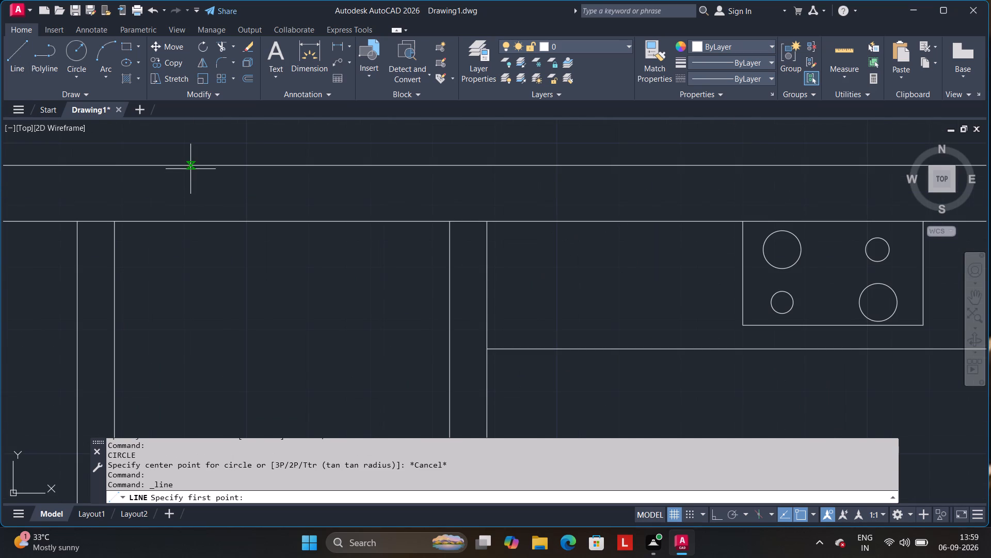
left_click(190, 165)
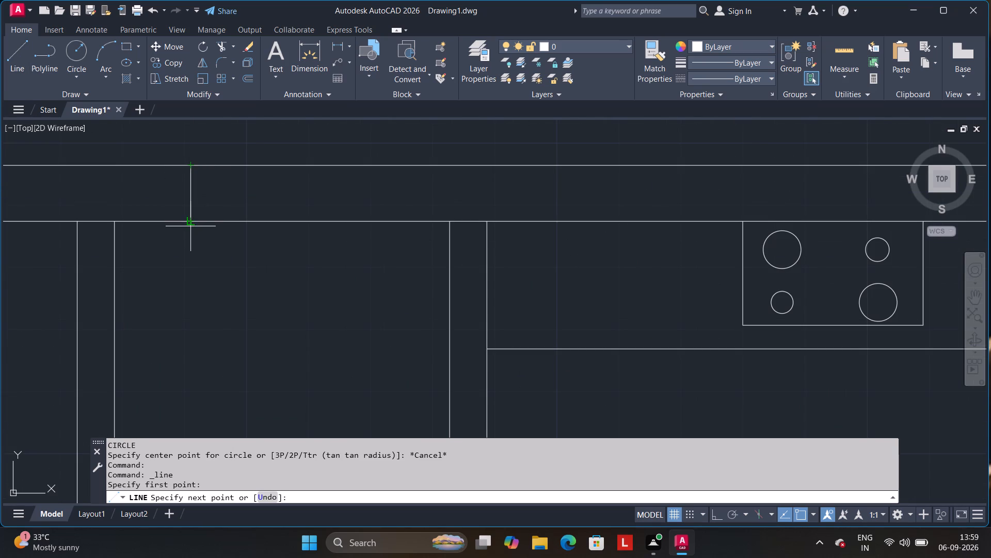
left_click(190, 220)
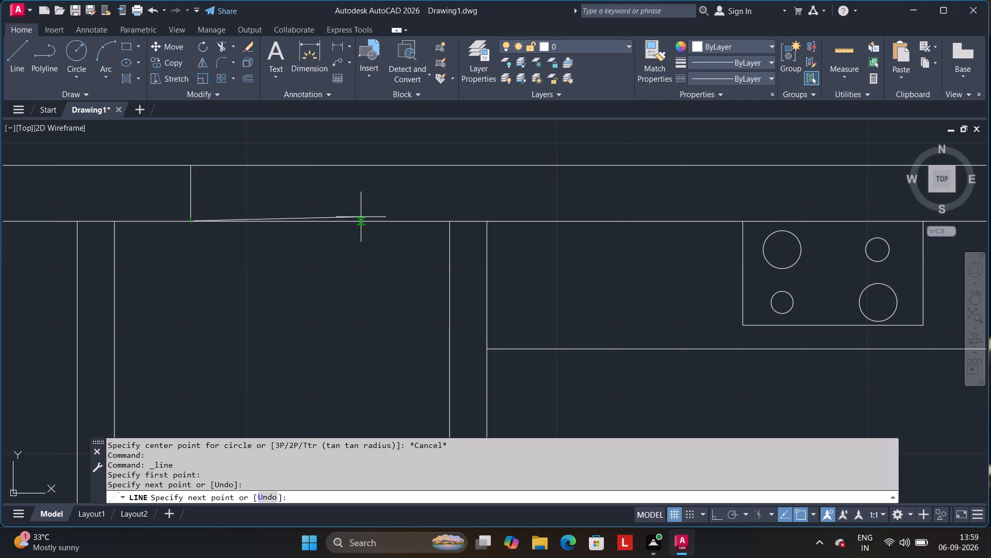
type("3'")
key("Return")
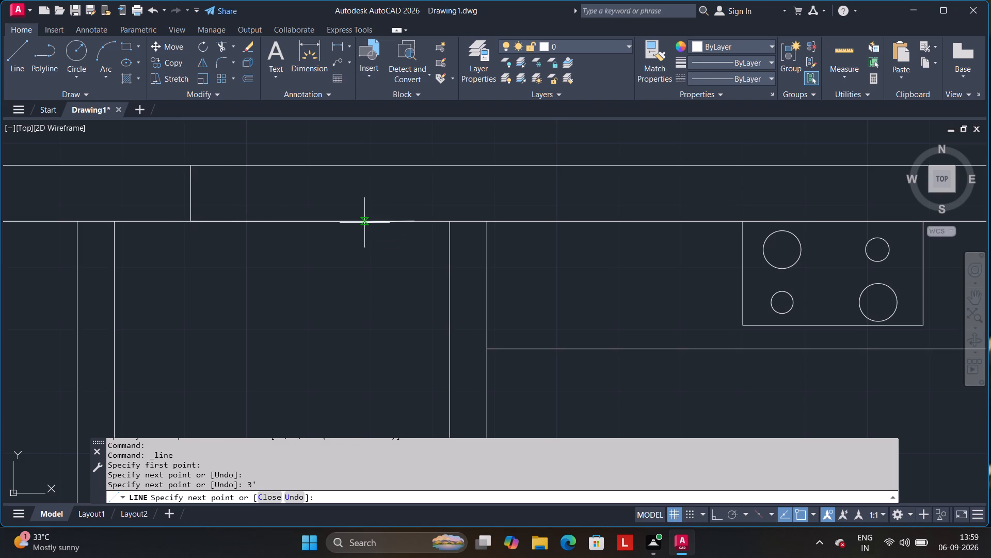
left_click(413, 165)
left_click(414, 192)
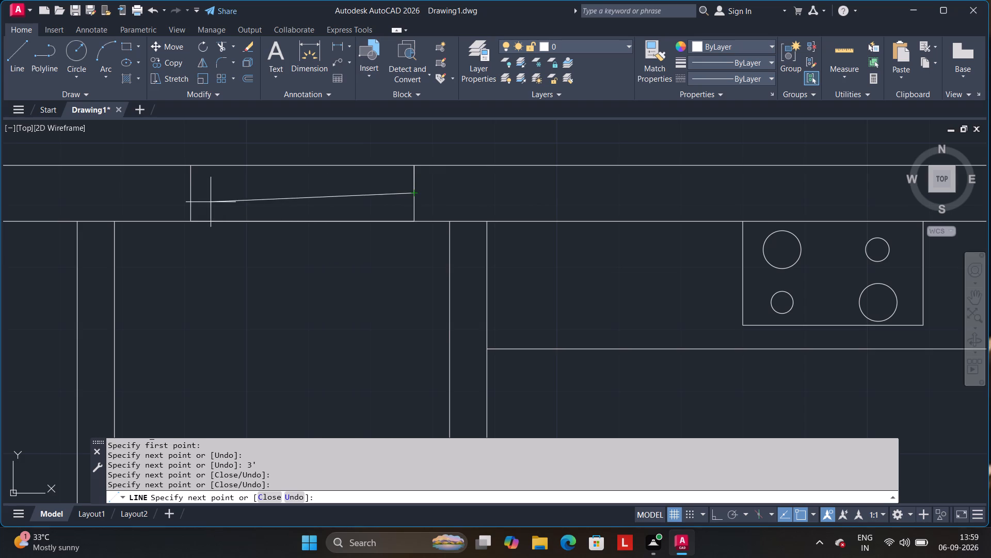
left_click(191, 193)
key("Return")
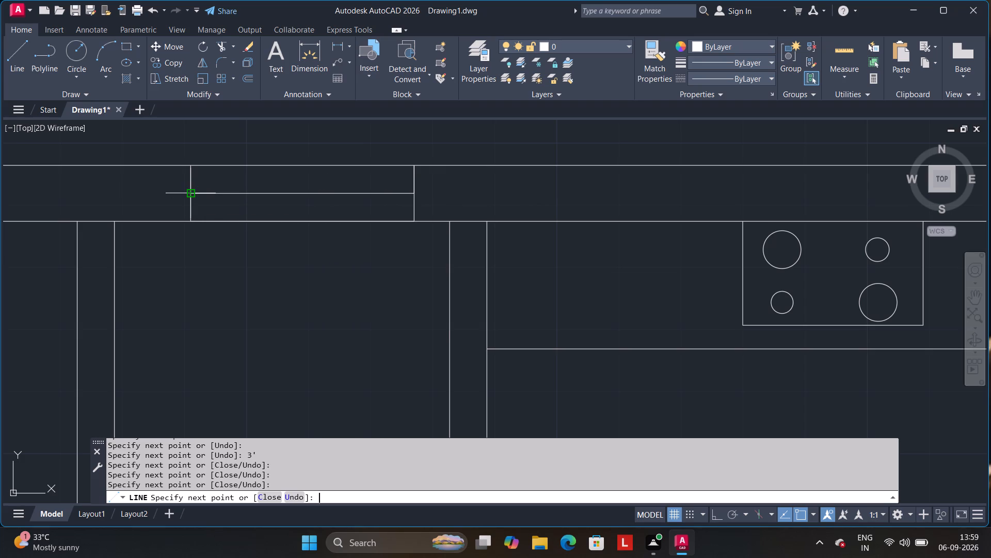
Draw a 5' wide window in the kitchen's upper outer wall behind the stove, with ortho on and a centreline between its jambs.
scroll(241, 260, "down", 3)
middle_click_drag(252, 297, 283, 280)
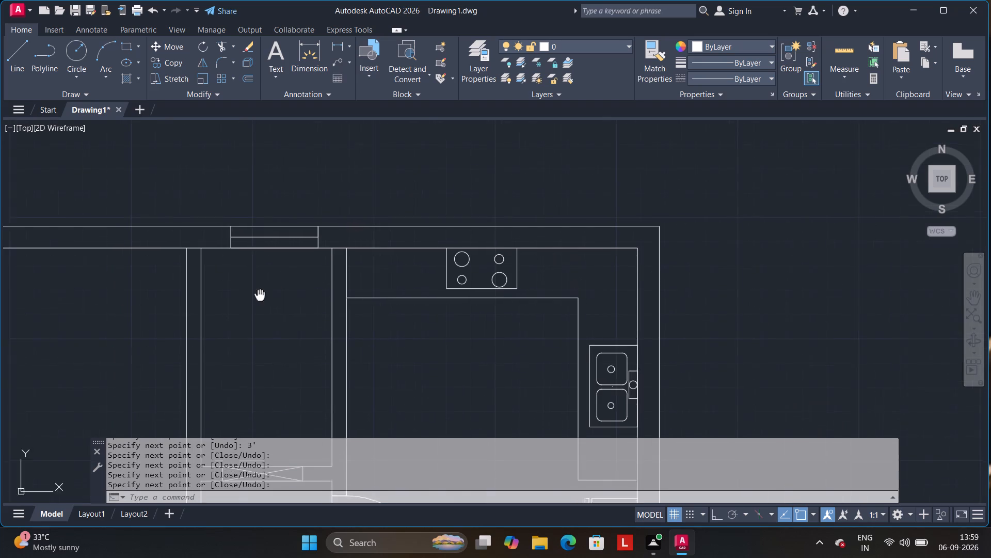
middle_click_drag(283, 280, 444, 222)
scroll(245, 241, "down", 1)
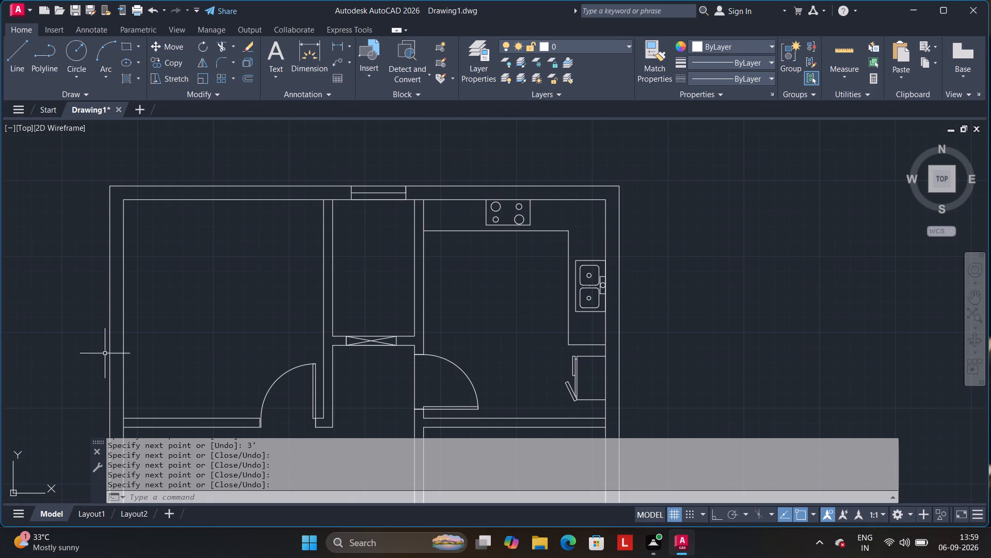
left_click(14, 56)
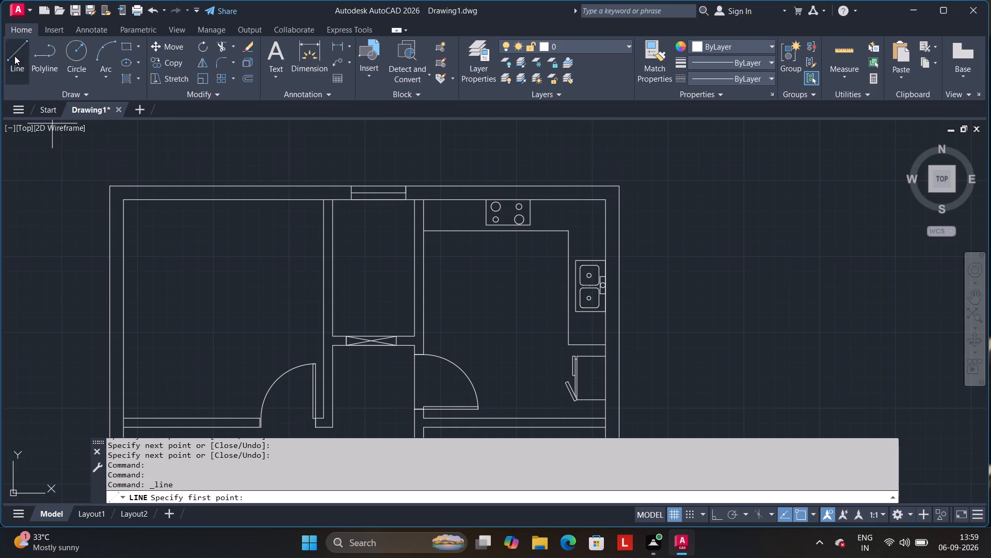
scroll(485, 212, "up", 2)
middle_click_drag(467, 200, 397, 297)
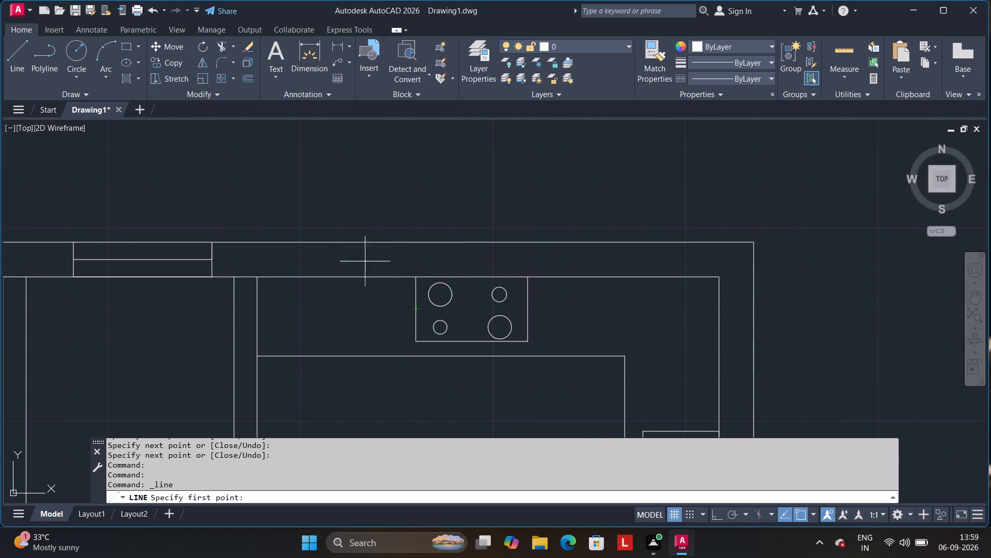
left_click(375, 242)
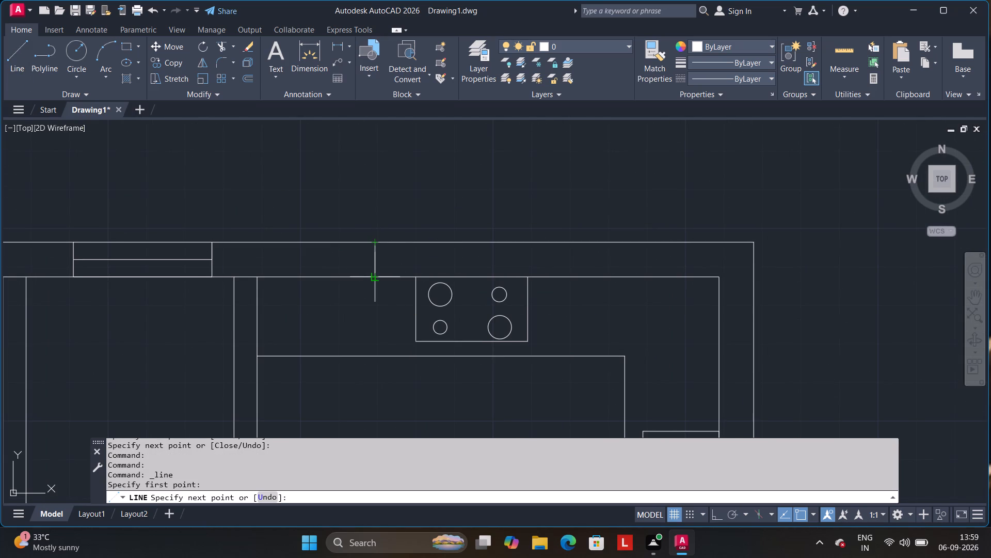
left_click(377, 275)
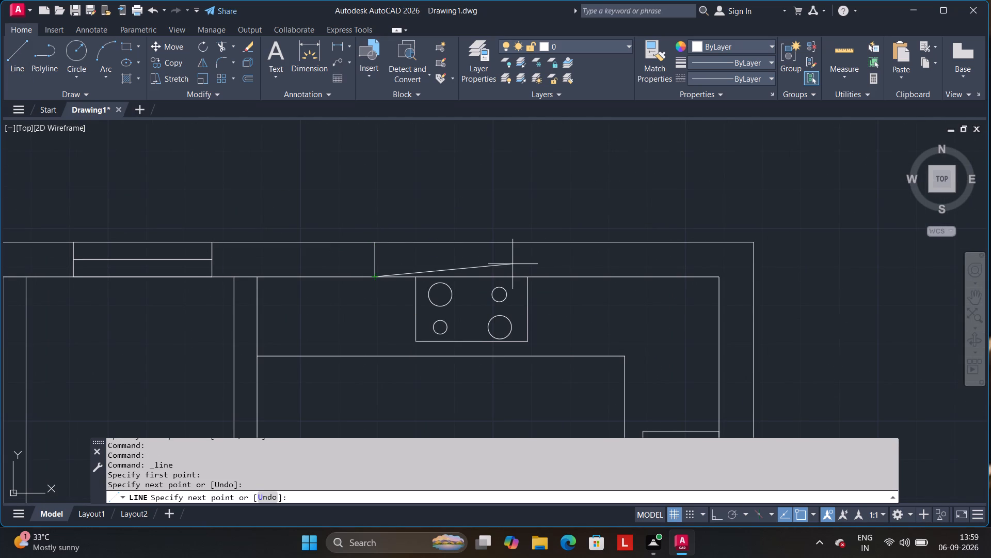
key("F8")
type("5'")
key("Return")
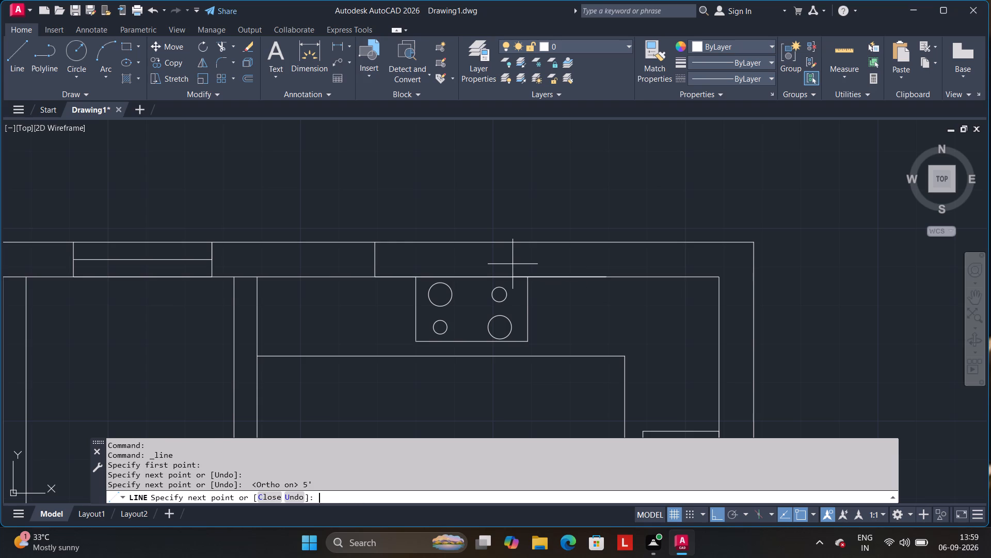
left_click(606, 243)
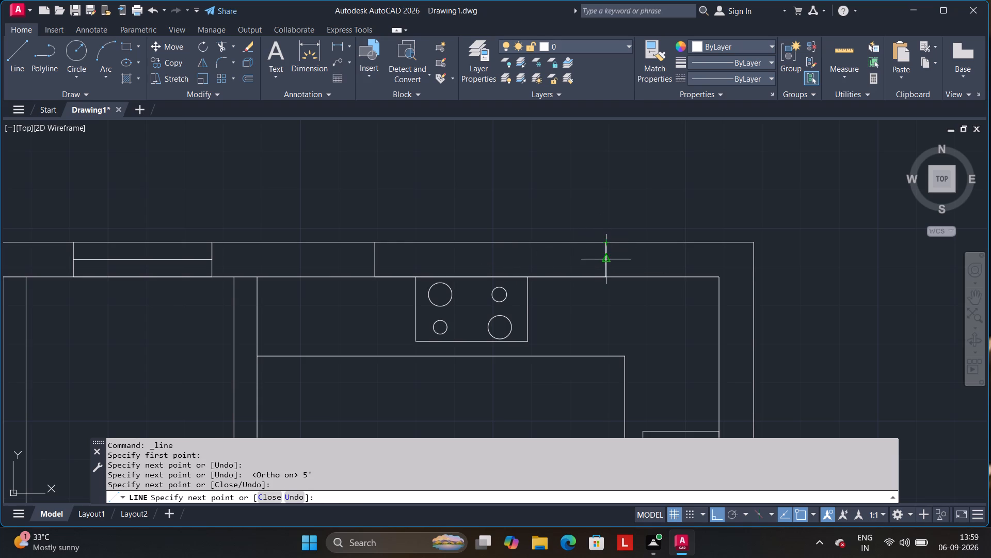
left_click(605, 258)
left_click(375, 260)
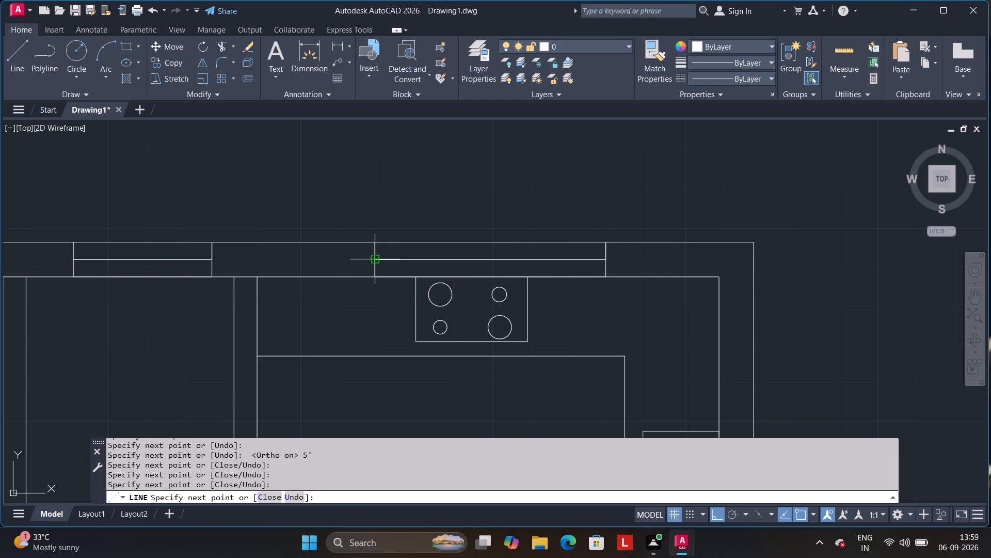
key("Return")
Draw a 5' wide window with a centreline in the left outer wall of the plan's upper-left room.
left_click(16, 60)
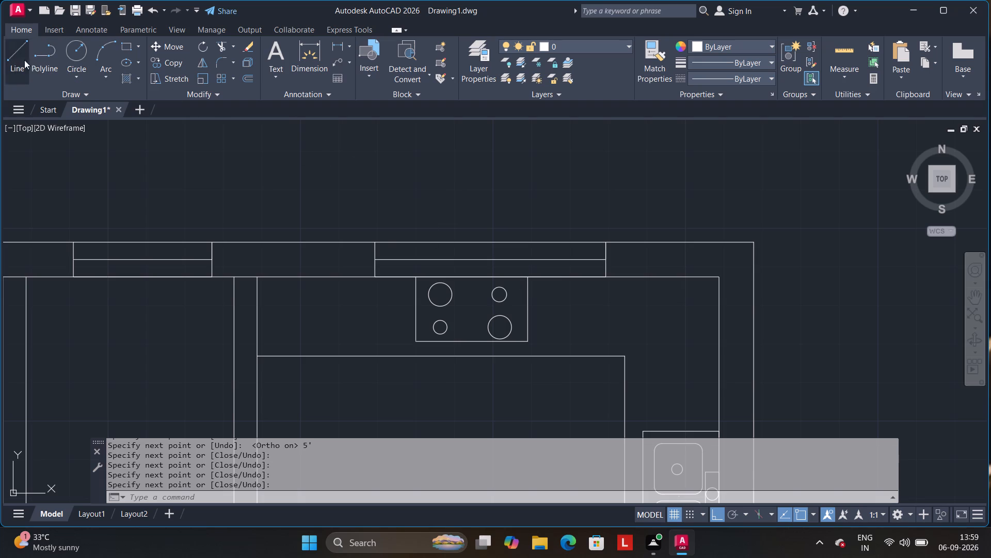
scroll(208, 389, "down", 2)
middle_click_drag(165, 388, 299, 282)
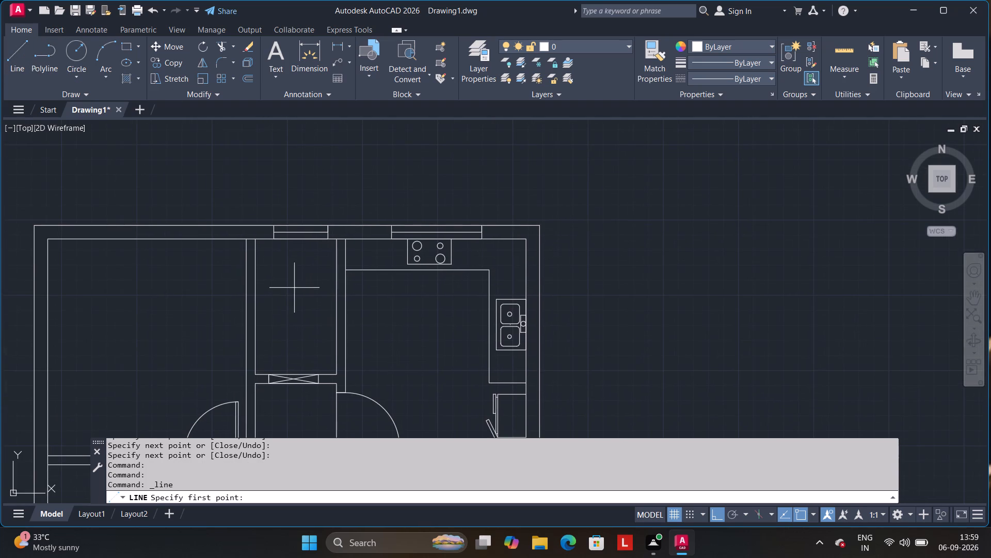
middle_click_drag(118, 289, 254, 298)
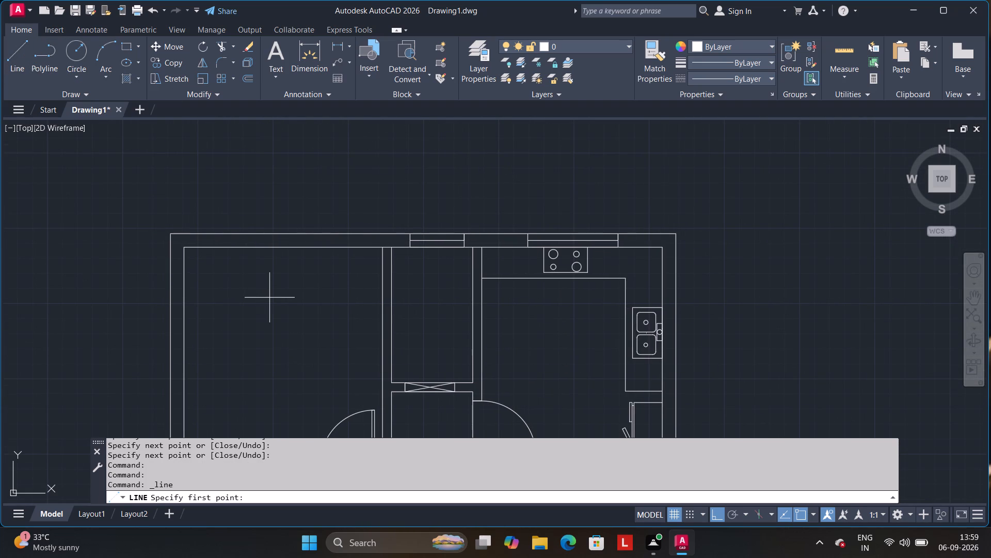
middle_click_drag(265, 313, 273, 218)
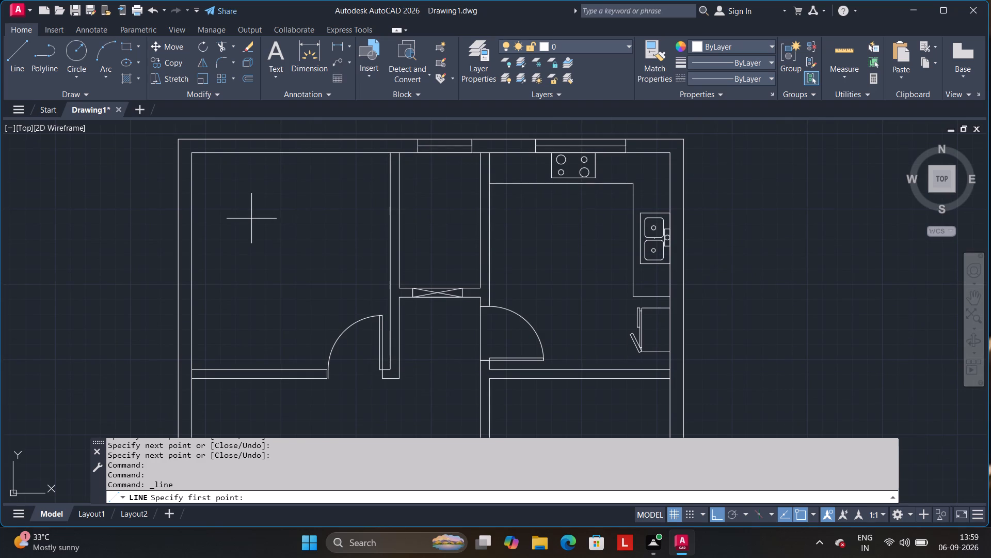
left_click(191, 205)
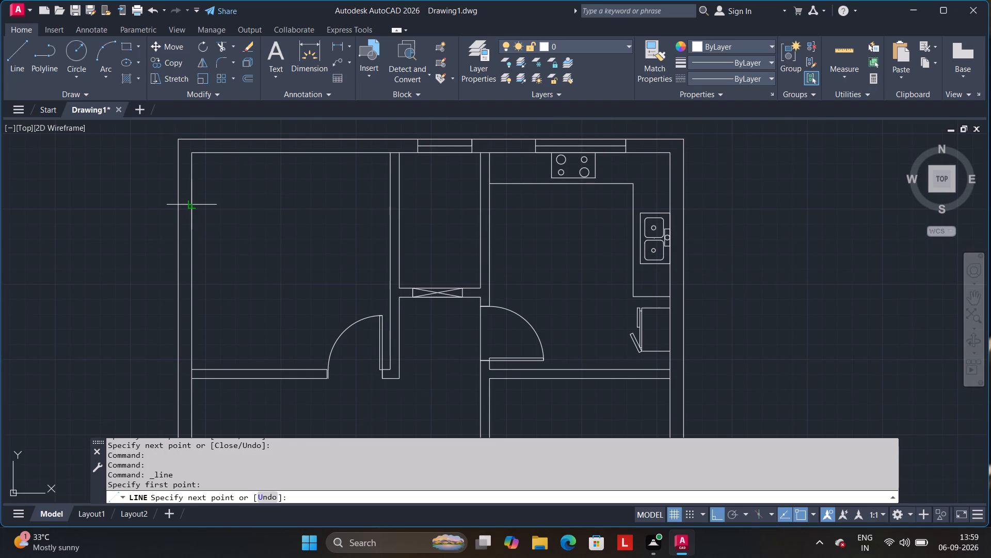
left_click(181, 205)
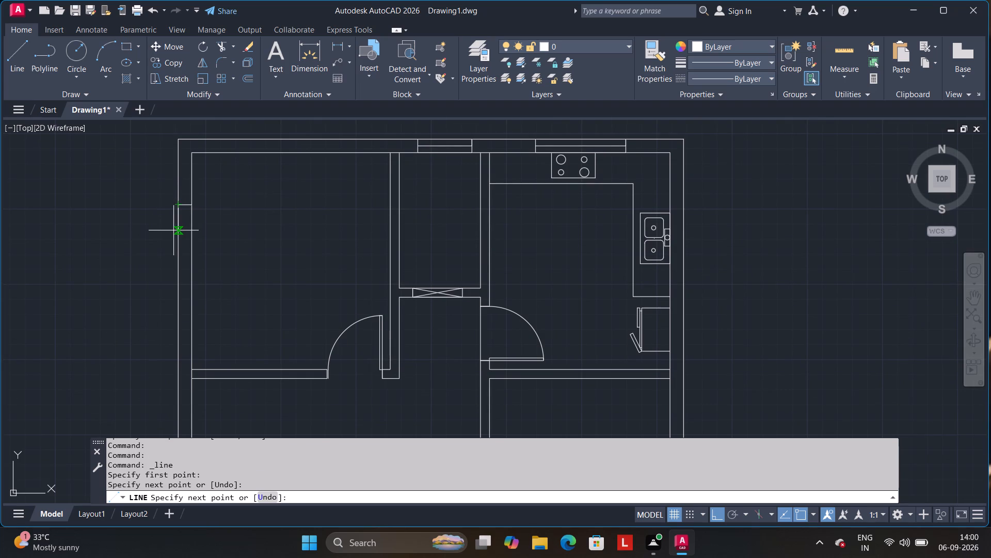
type("5'")
key("Return")
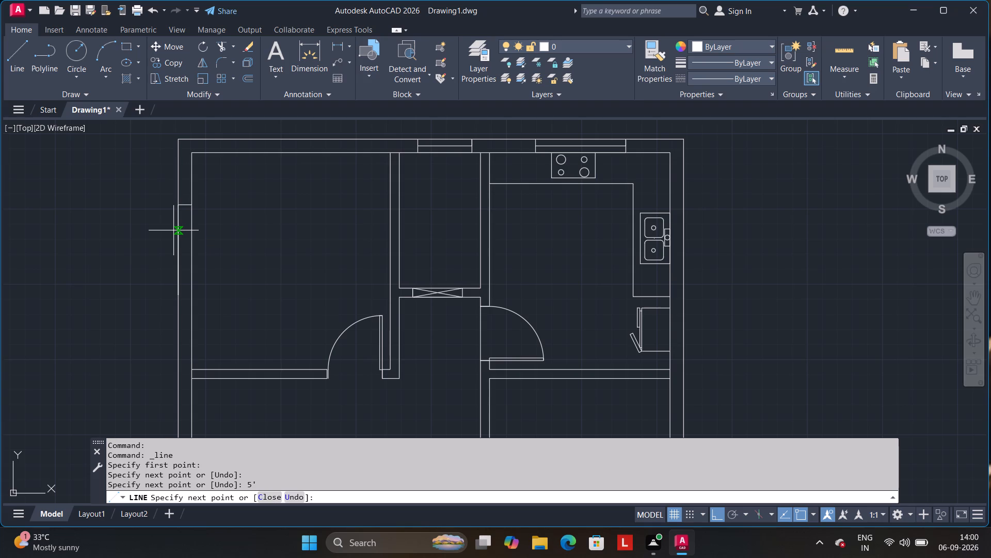
left_click(188, 297)
left_click(184, 298)
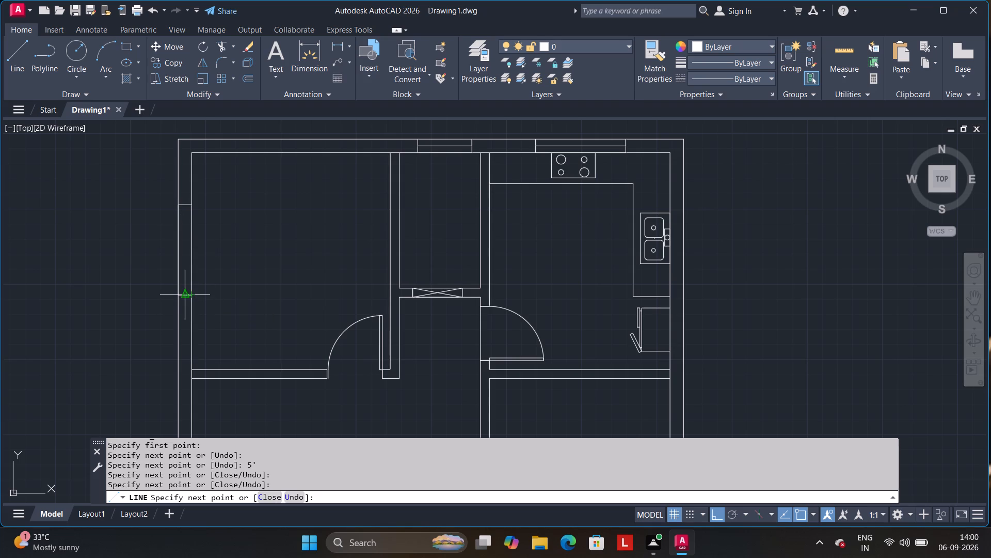
left_click(187, 205)
key("Return")
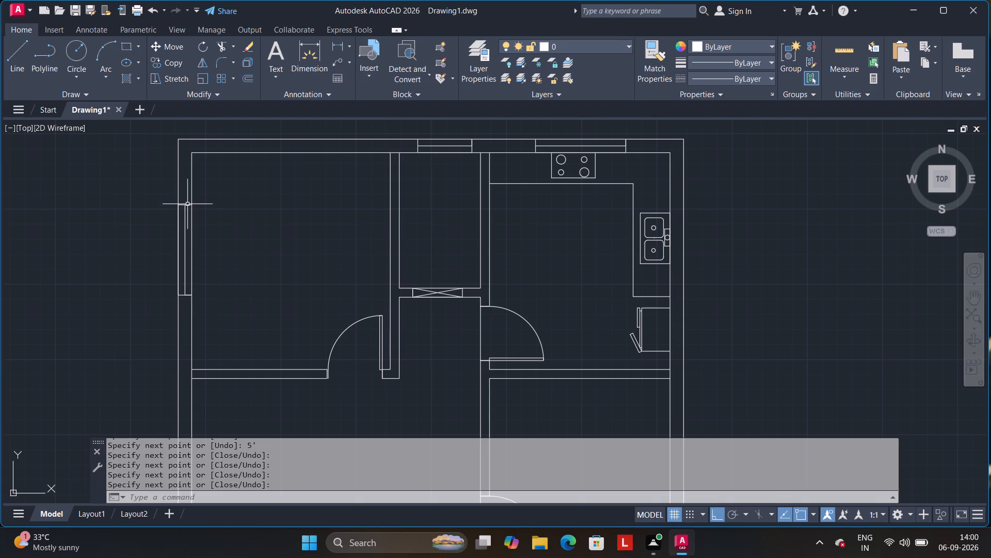
Draw a 5' wide window with a centreline in the left outer wall of the central hall, below the upper-left room.
scroll(262, 275, "down", 1)
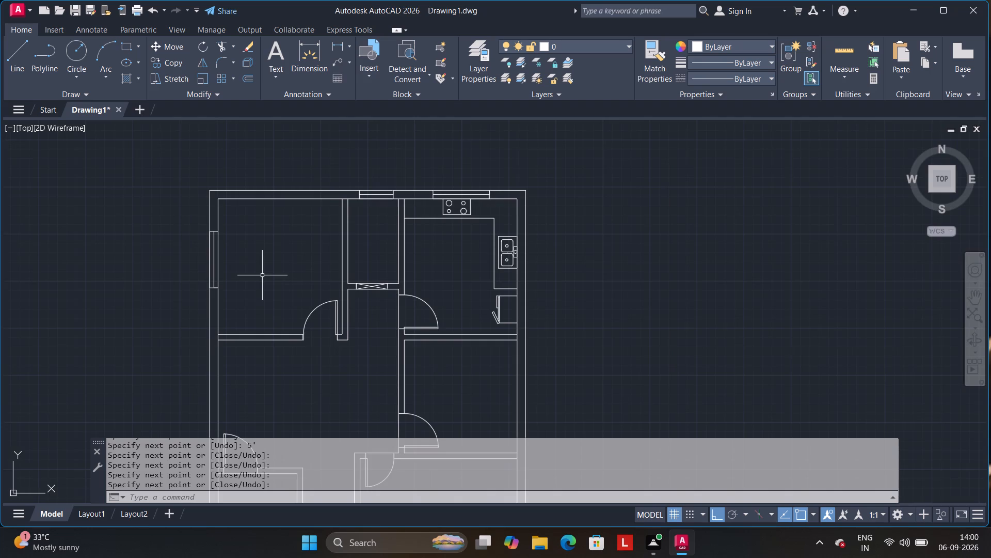
middle_click_drag(261, 275, 166, 247)
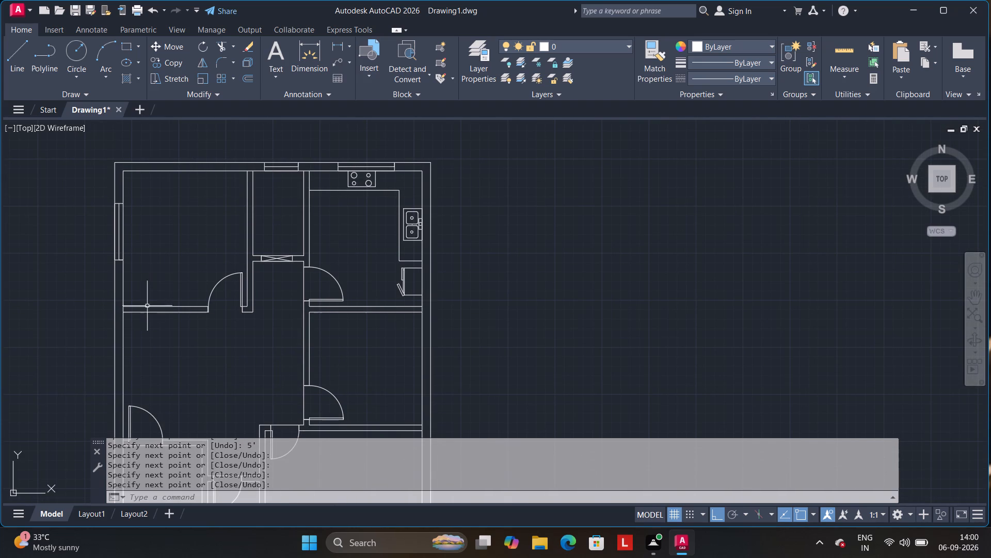
middle_click_drag(146, 352, 210, 270)
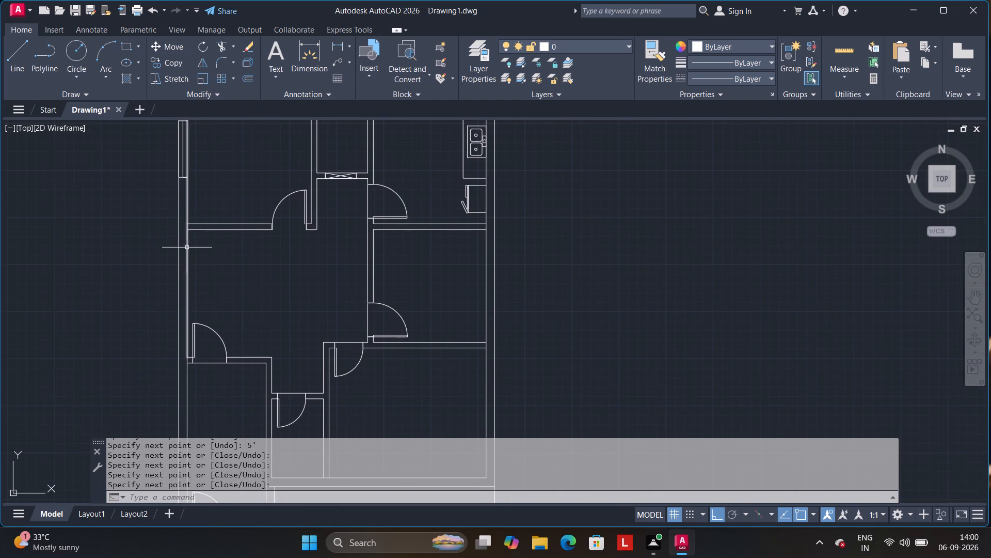
scroll(183, 247, "up", 2)
middle_click(180, 270)
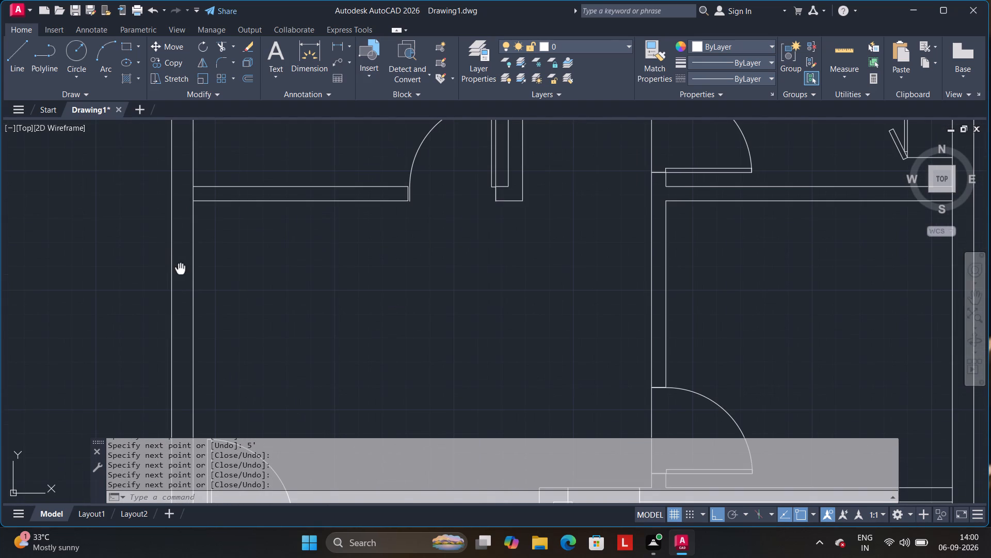
scroll(180, 270, "down", 1)
middle_click_drag(180, 270, 204, 235)
left_click(21, 52)
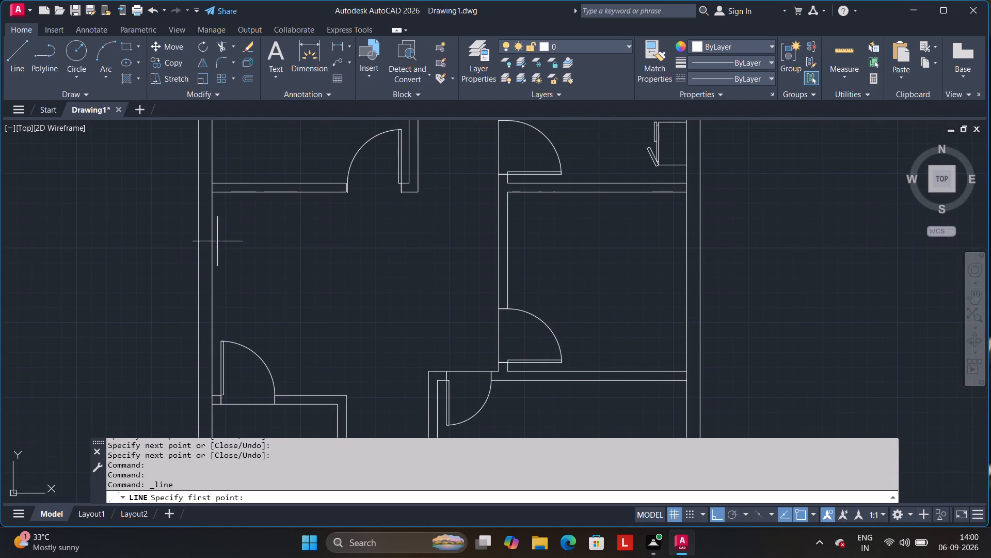
left_click(198, 212)
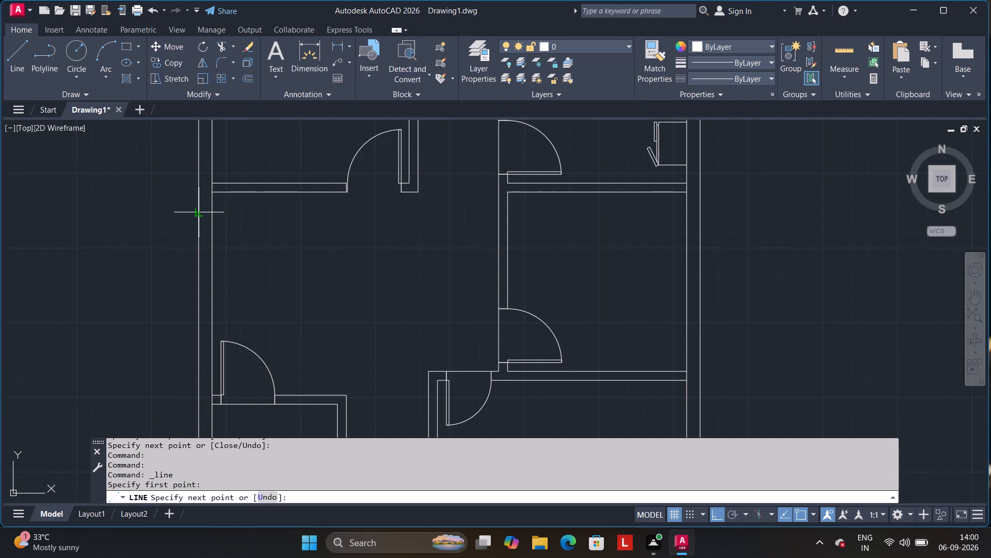
left_click(210, 211)
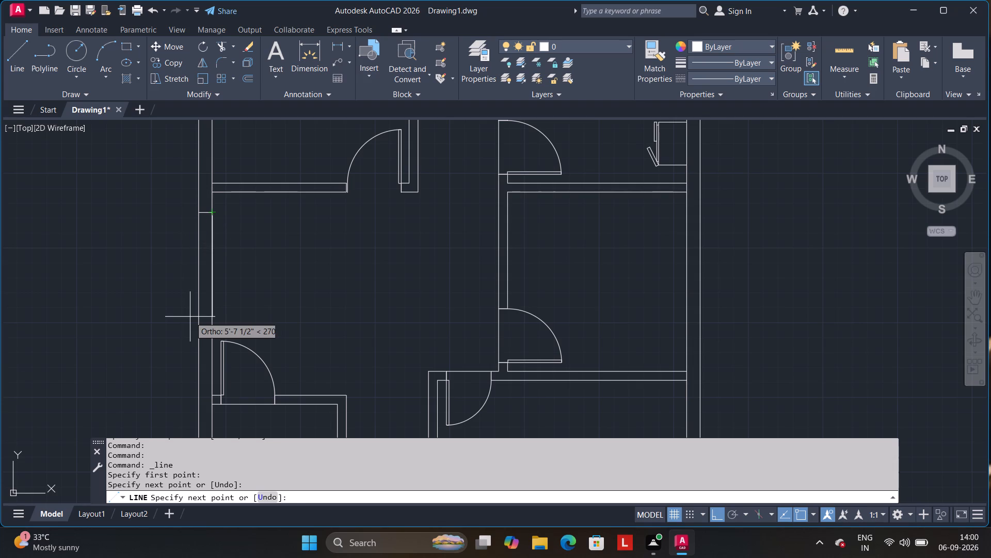
key("5")
key("apostrophe")
key("Return")
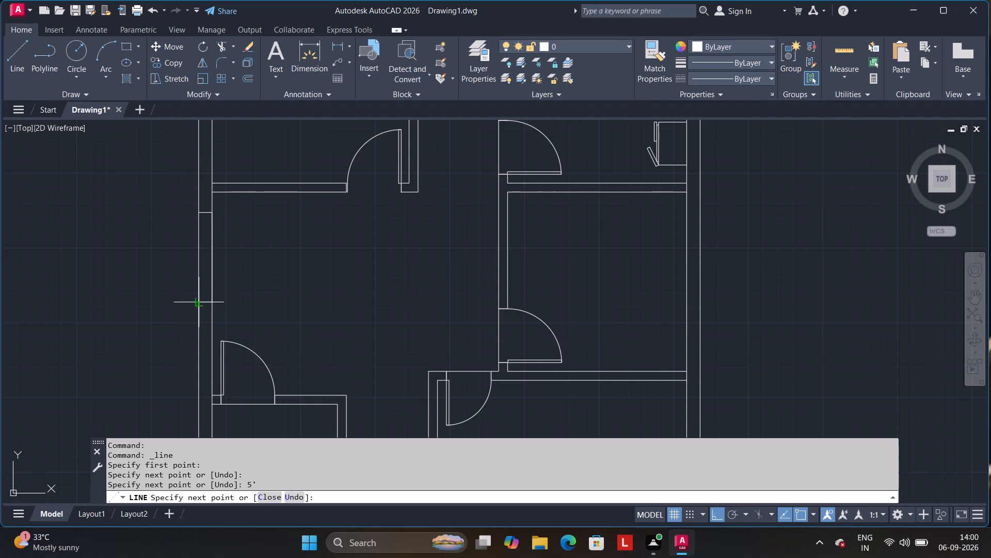
left_click(199, 302)
left_click(208, 302)
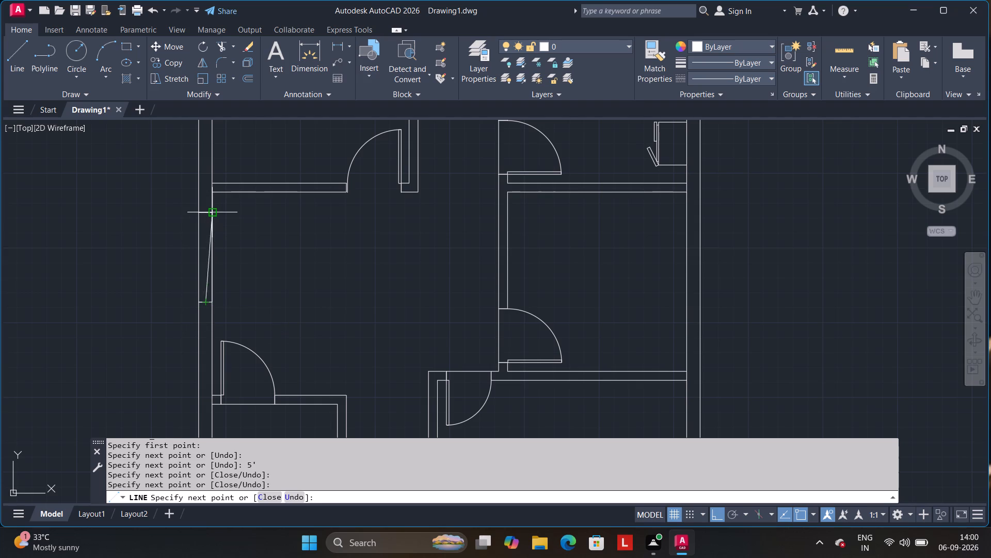
left_click(207, 211)
key("Return")
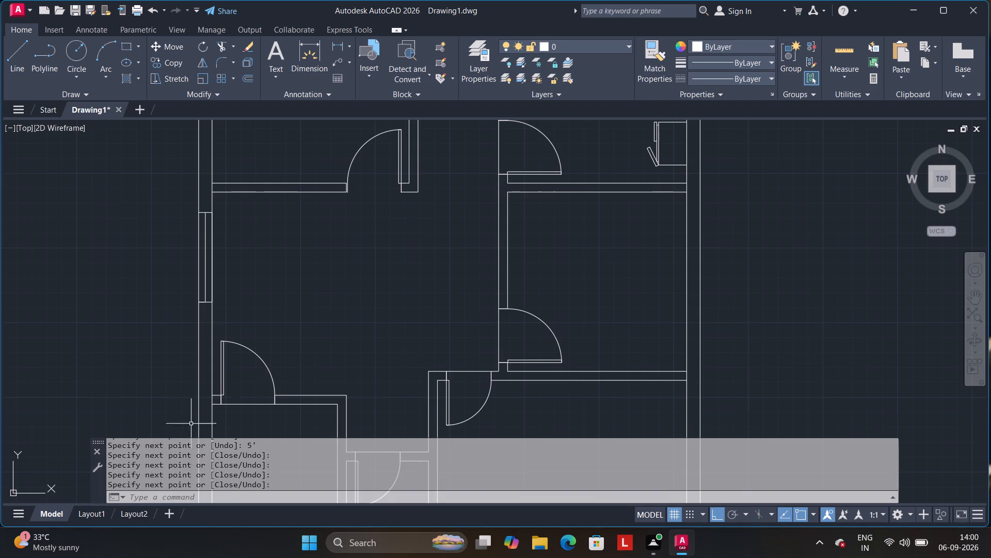
Draw a window about 2' wide with a centreline in the lower outer wall, beside the door of the lower-left room.
scroll(274, 339, "down", 2)
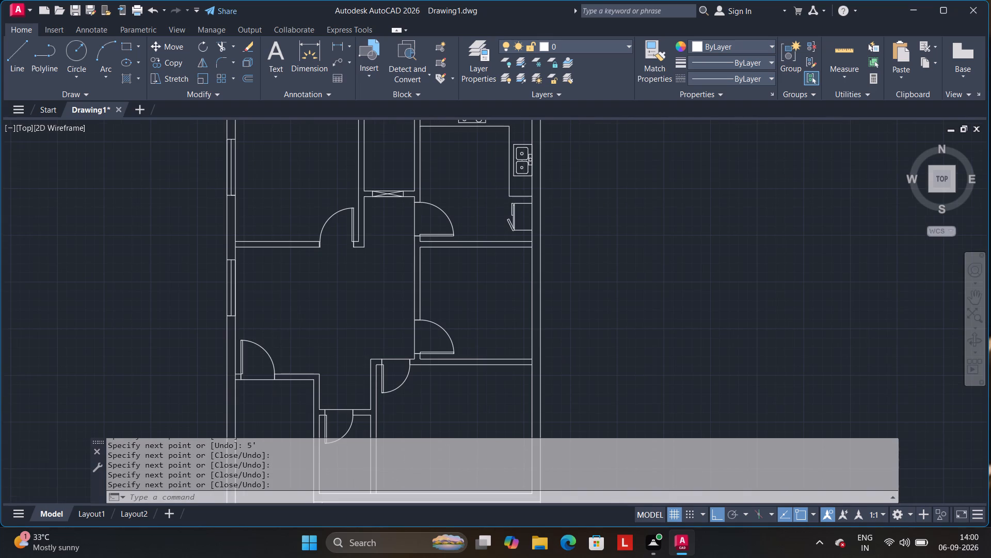
middle_click_drag(312, 334, 283, 291)
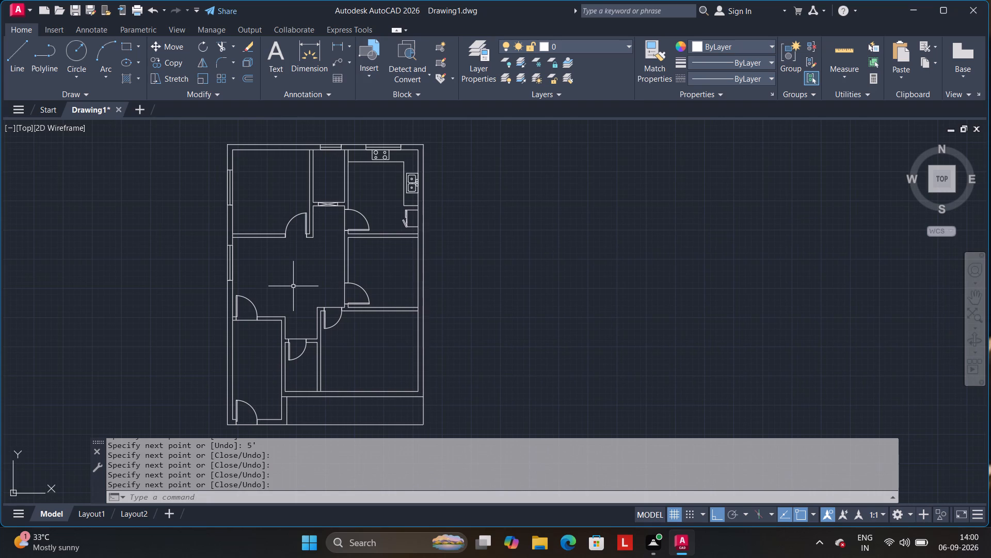
middle_click_drag(270, 398, 281, 196)
scroll(274, 213, "up", 5)
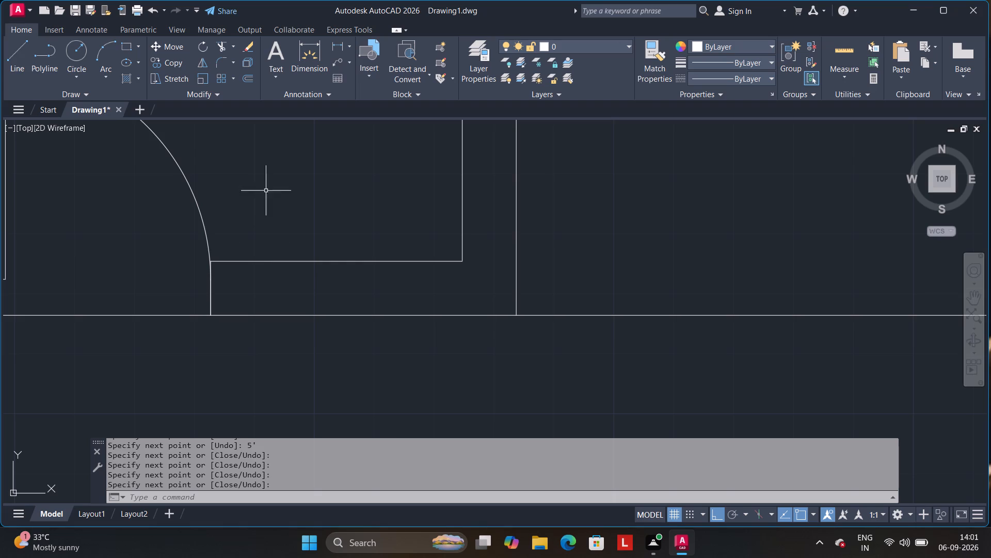
left_click(14, 57)
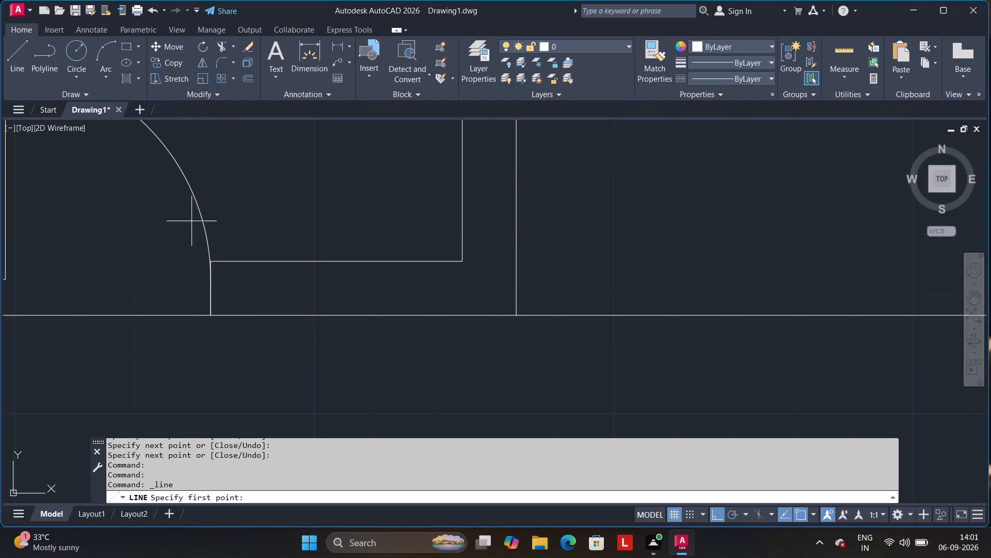
left_click(254, 262)
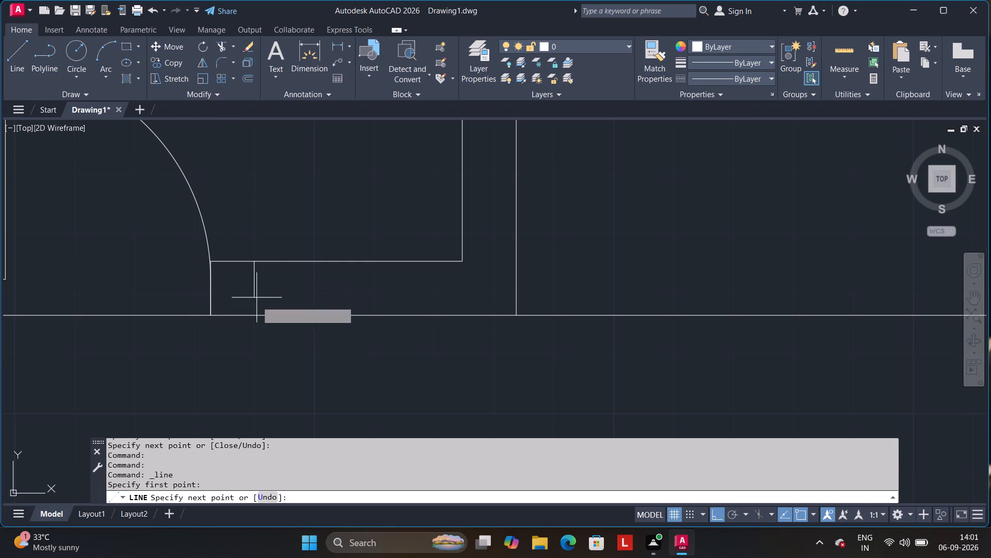
left_click(256, 317)
left_click(251, 288)
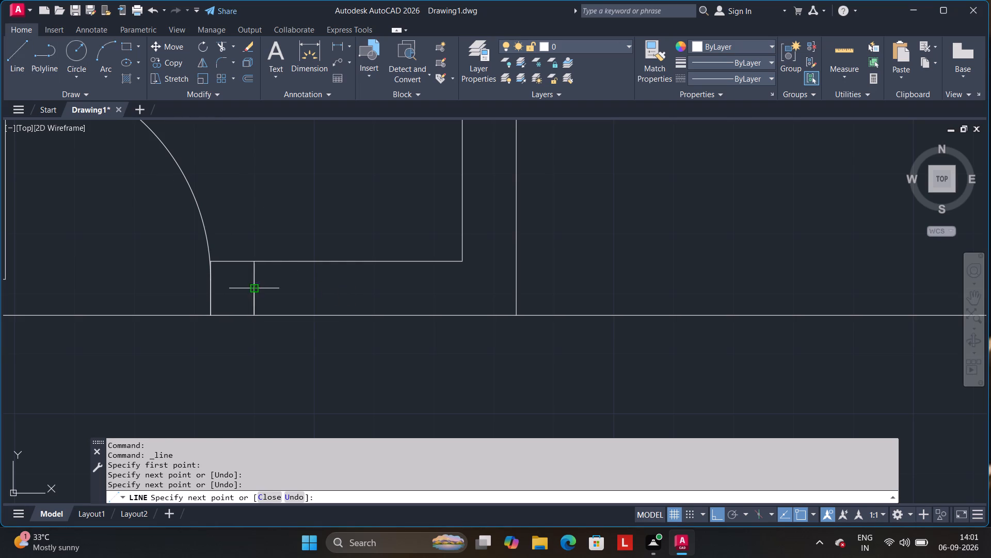
left_click(397, 290)
left_click(397, 261)
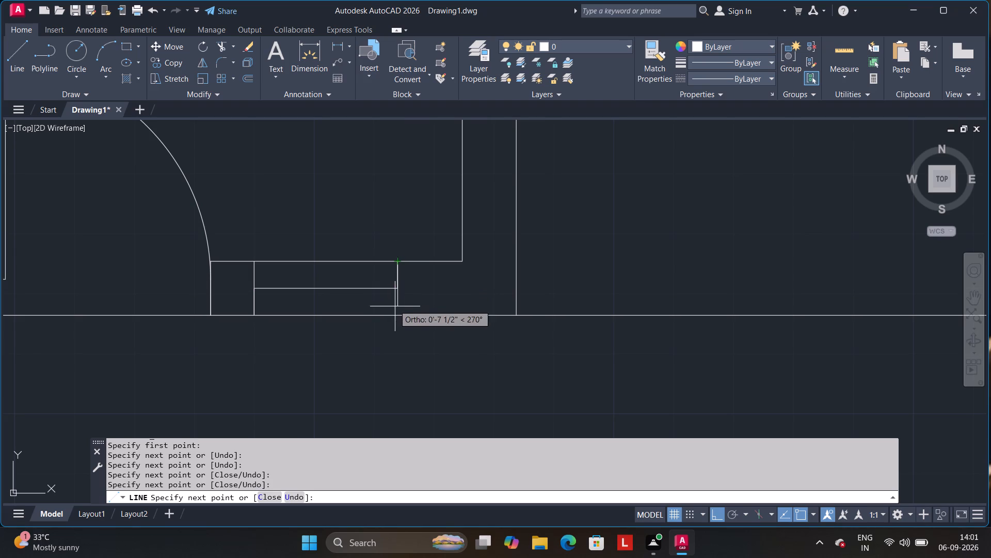
left_click(398, 313)
key("Return")
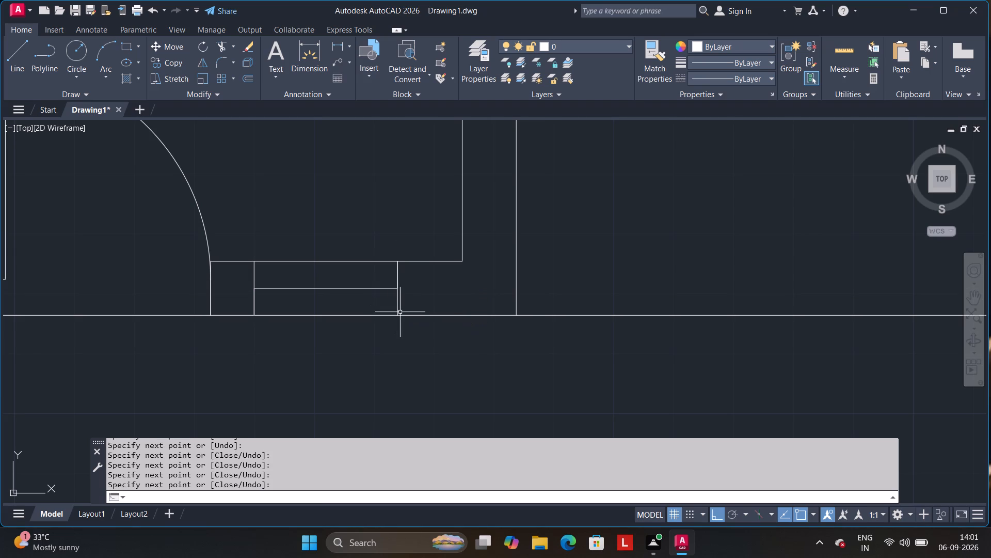
Draw a small window with jambs and a centreline in the lower outer wall of the small room beside the lower-left room.
scroll(405, 400, "down", 2)
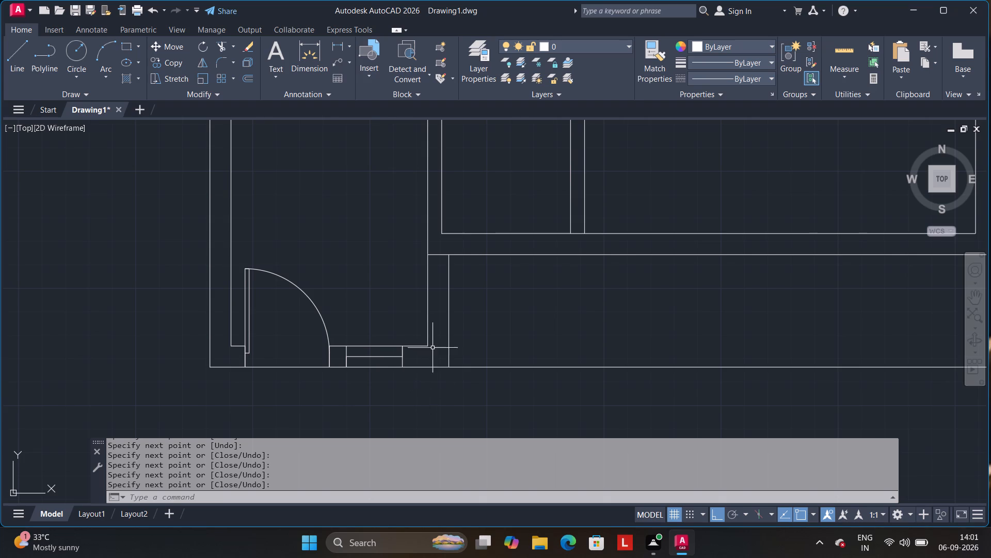
left_click(12, 67)
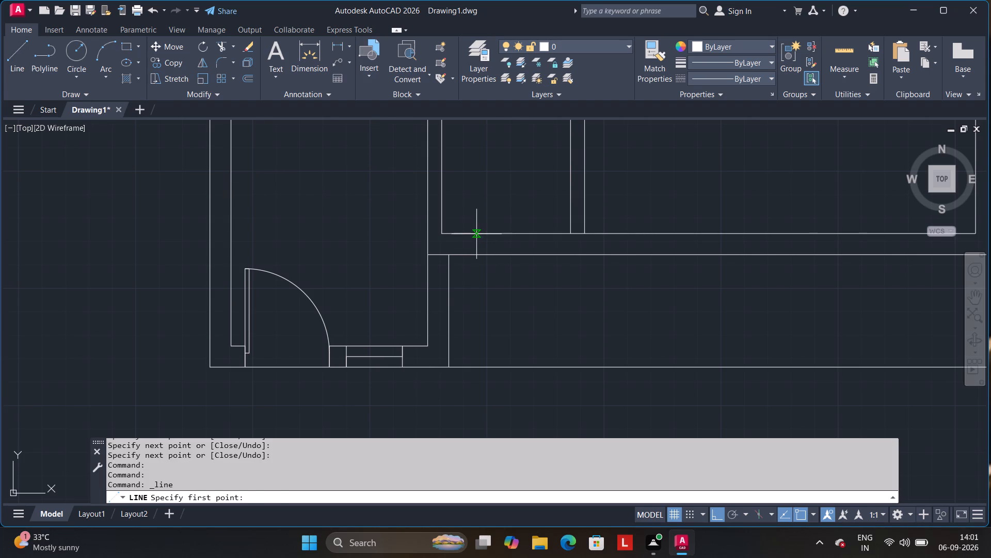
left_click(477, 234)
left_click(477, 258)
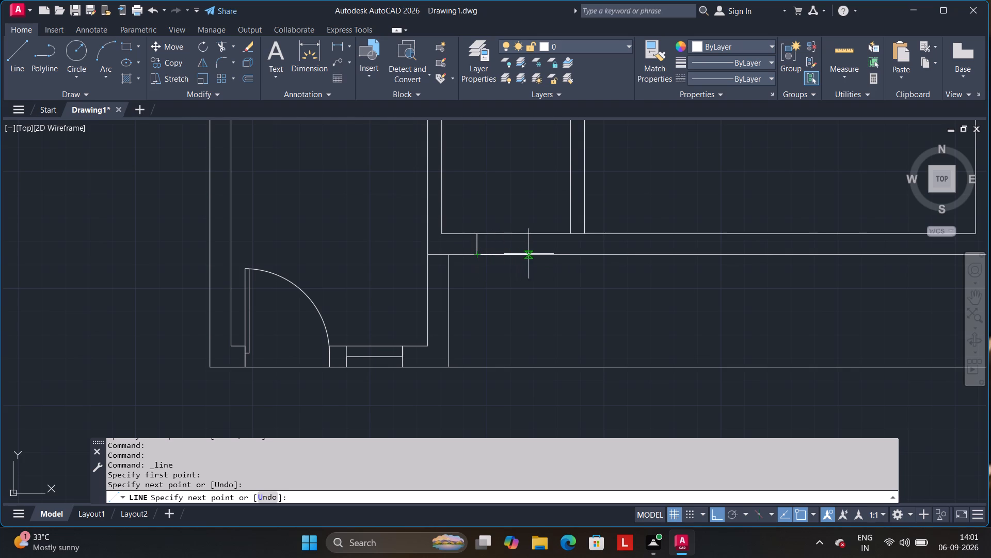
left_click(537, 255)
left_click(539, 235)
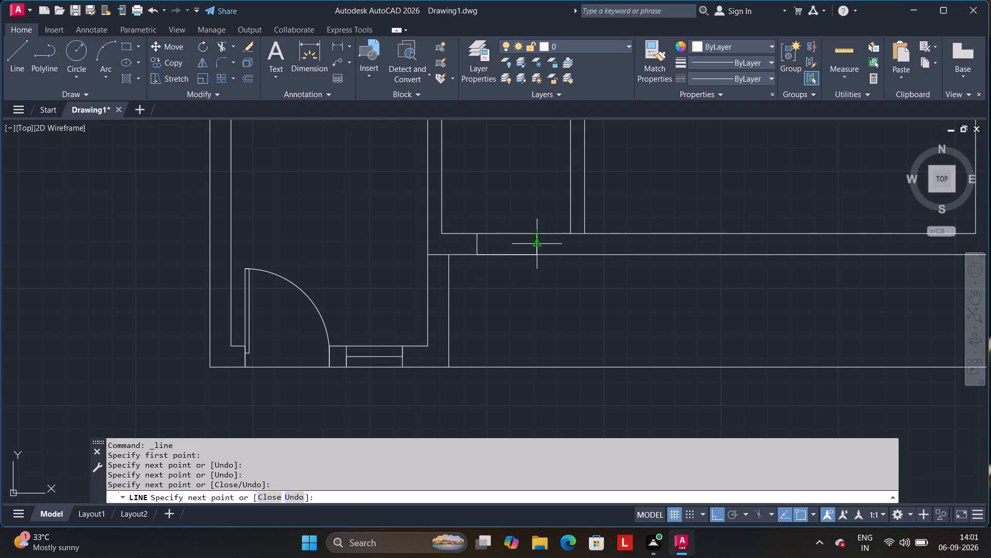
left_click(538, 243)
left_click(475, 244)
key("Return")
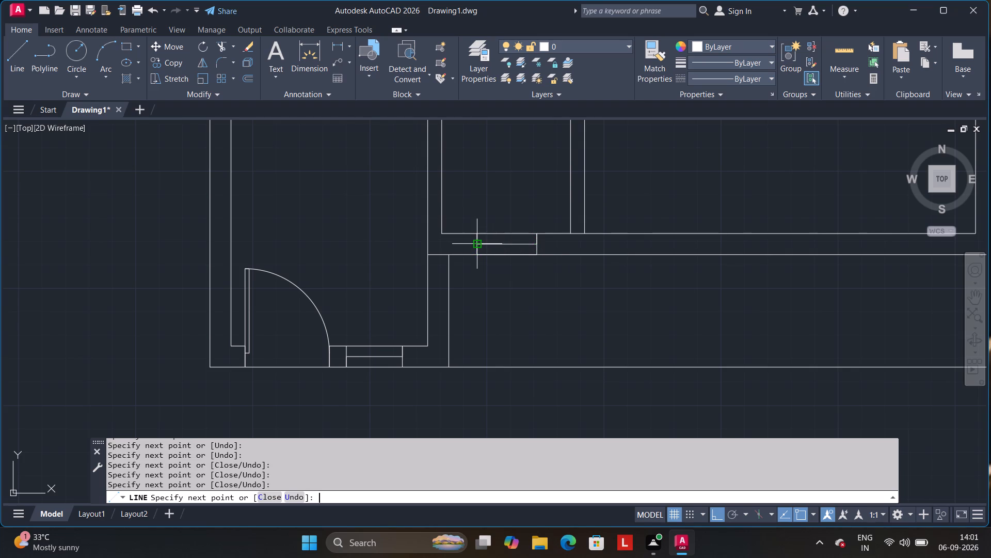
scroll(590, 286, "down", 1)
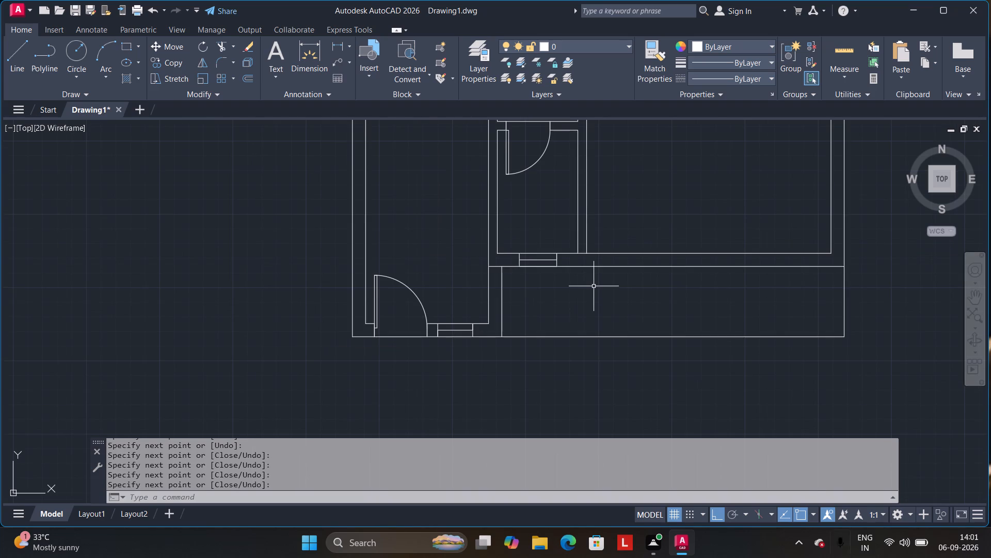
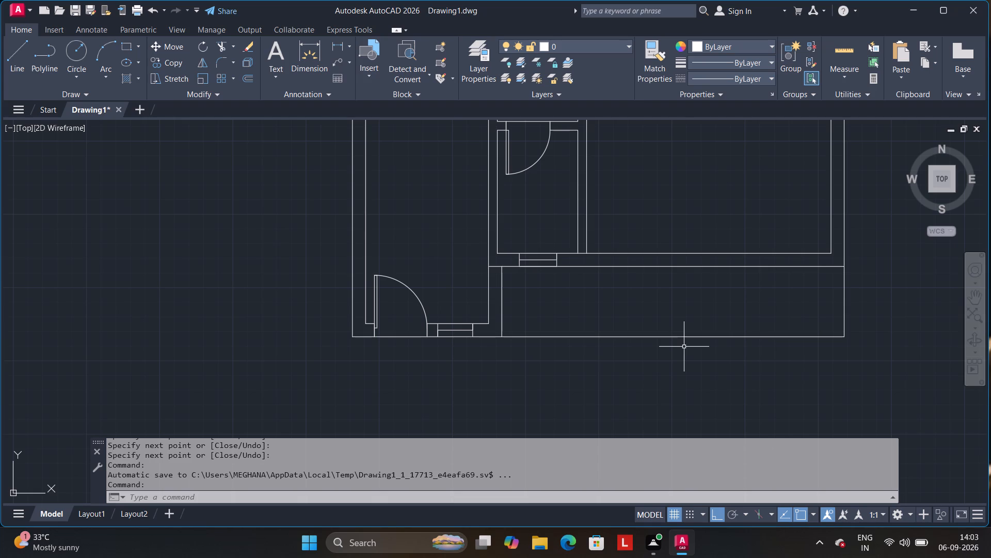
Draw a 4' wide window with a centre line across the south wall of the large southeast room.
middle_click_drag(463, 258, 479, 345)
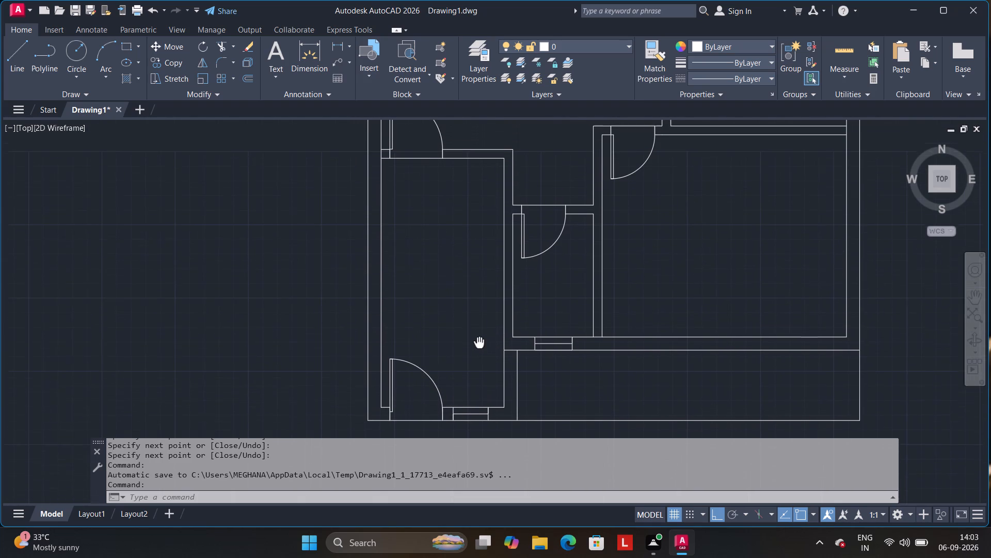
middle_click_drag(479, 345, 335, 294)
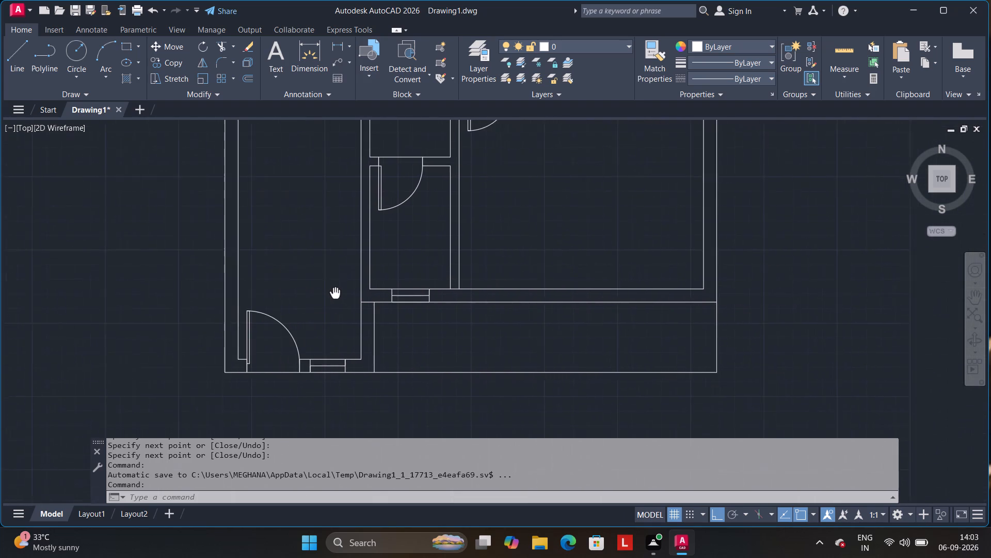
middle_click_drag(335, 294, 285, 295)
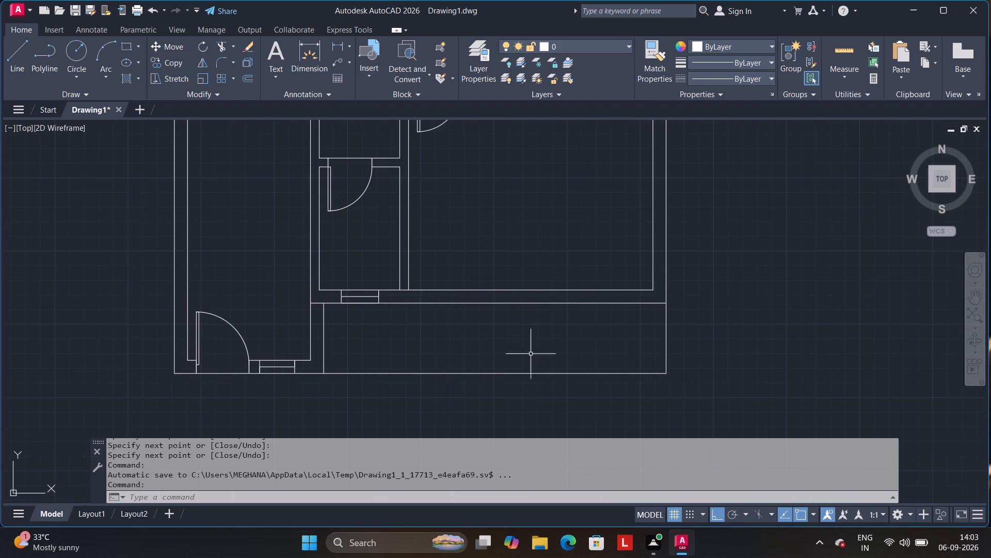
middle_click_drag(514, 343, 415, 374)
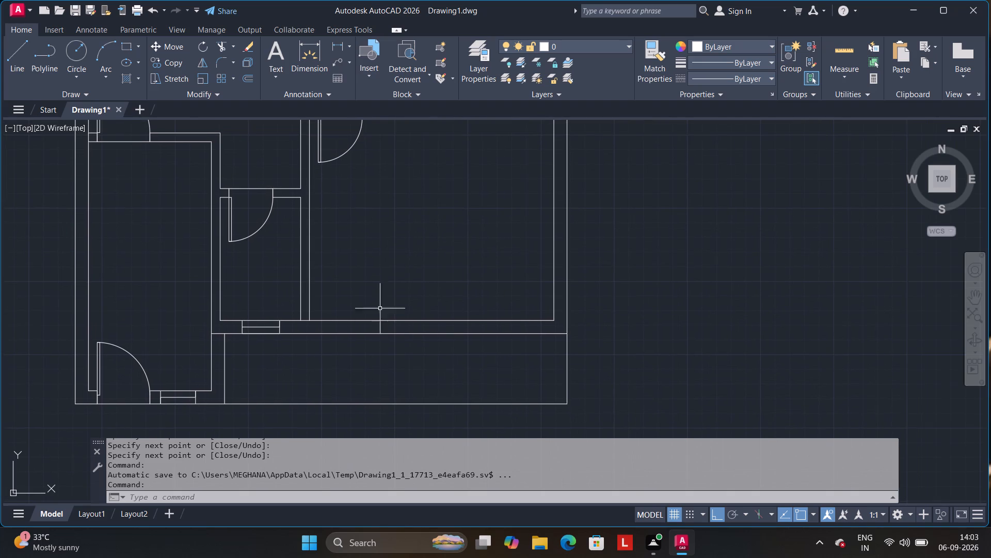
scroll(364, 285, "up", 1)
scroll(434, 315, "up", 1)
middle_click_drag(434, 315, 393, 209)
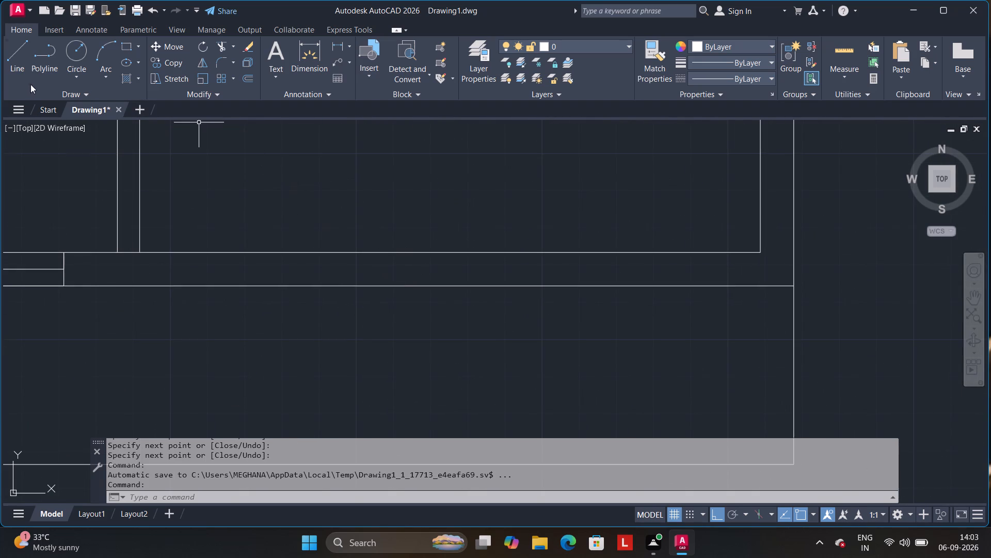
left_click(28, 57)
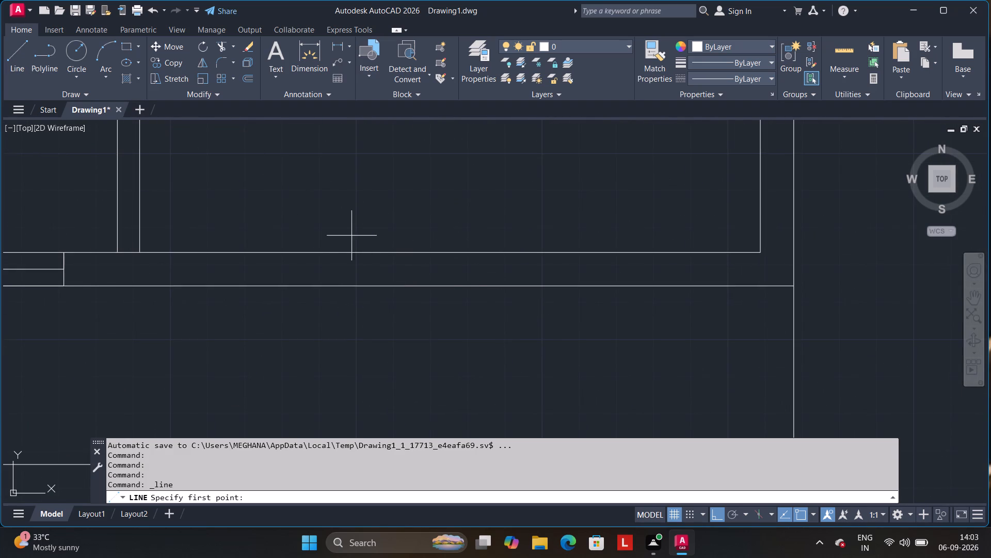
left_click(356, 252)
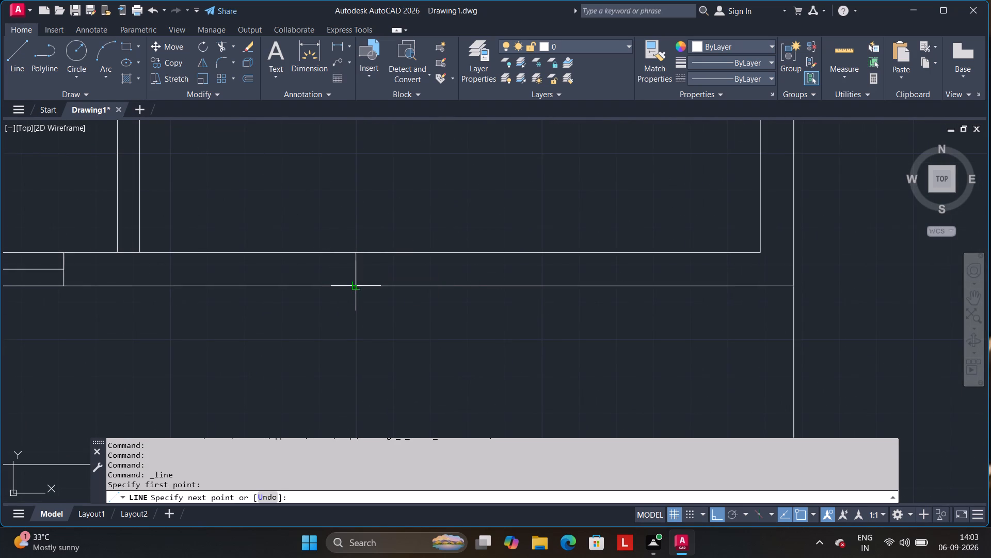
left_click(355, 286)
type("4'")
key("Return")
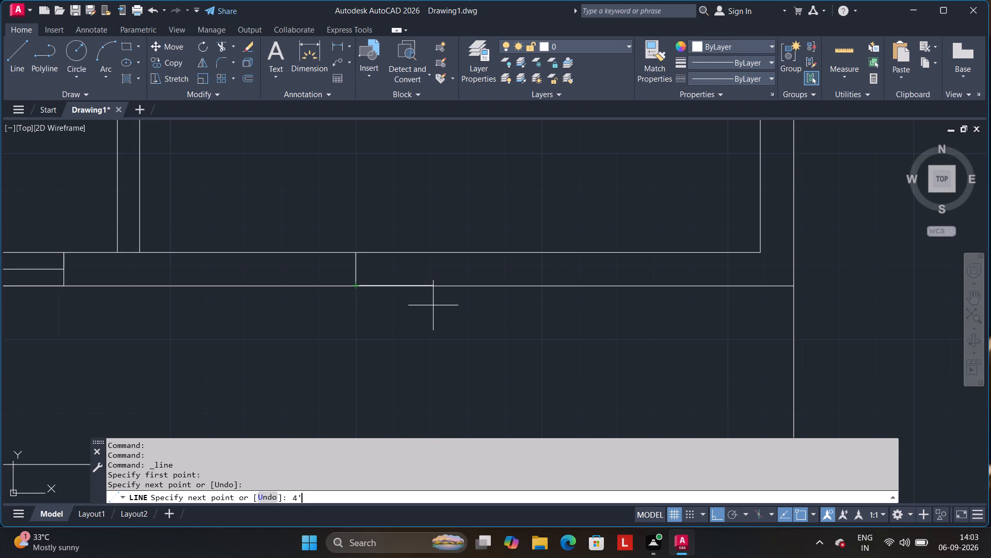
left_click(535, 254)
left_click(536, 270)
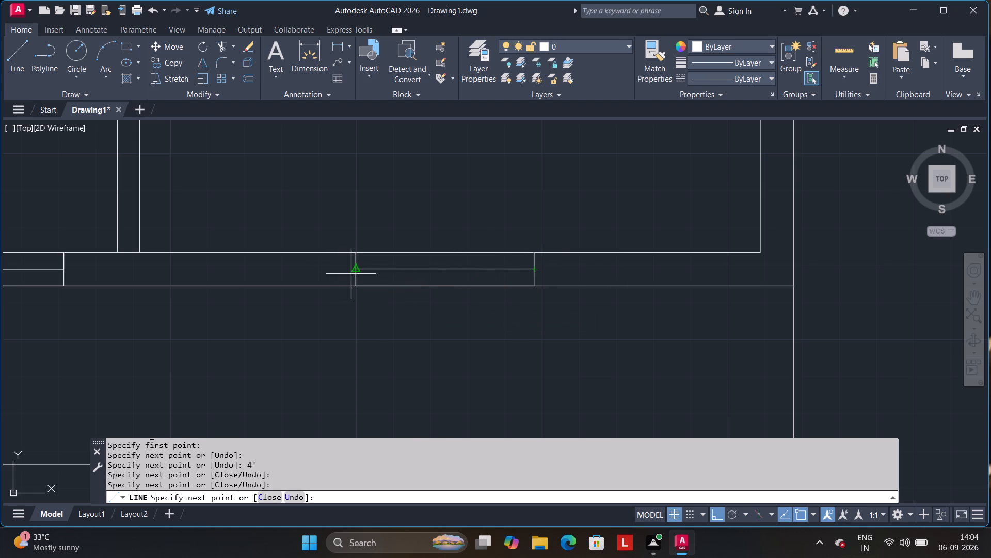
left_click(354, 270)
key("Return")
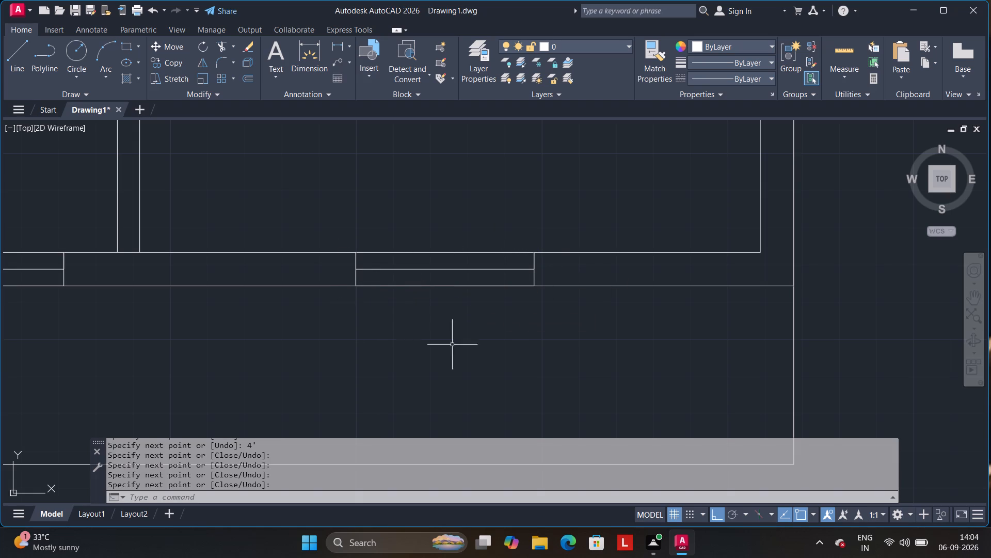
Draw a 4' window with a centre line in the east outer wall of the same southeast room.
scroll(484, 346, "down", 3)
middle_click_drag(535, 296, 333, 295)
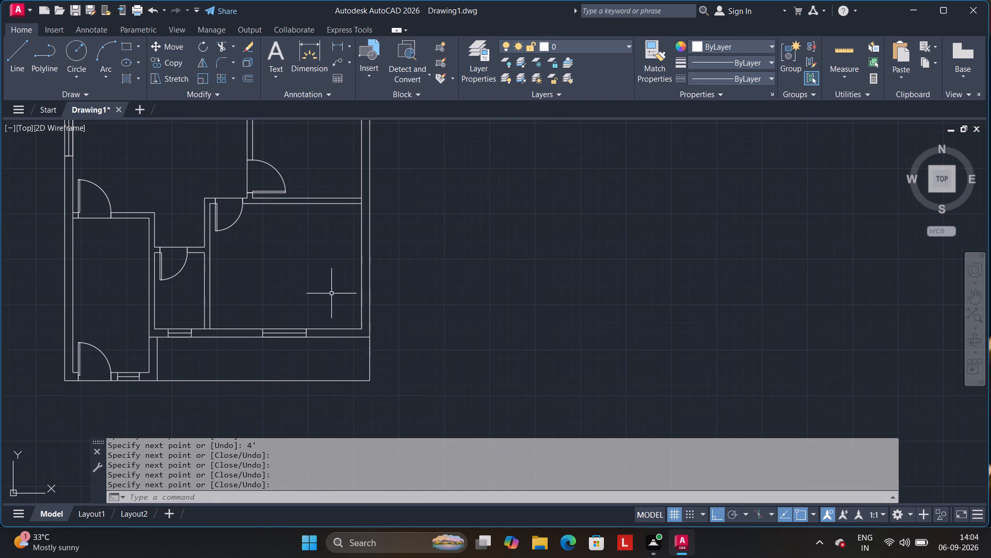
scroll(368, 274, "up", 2)
middle_click_drag(280, 212, 266, 266)
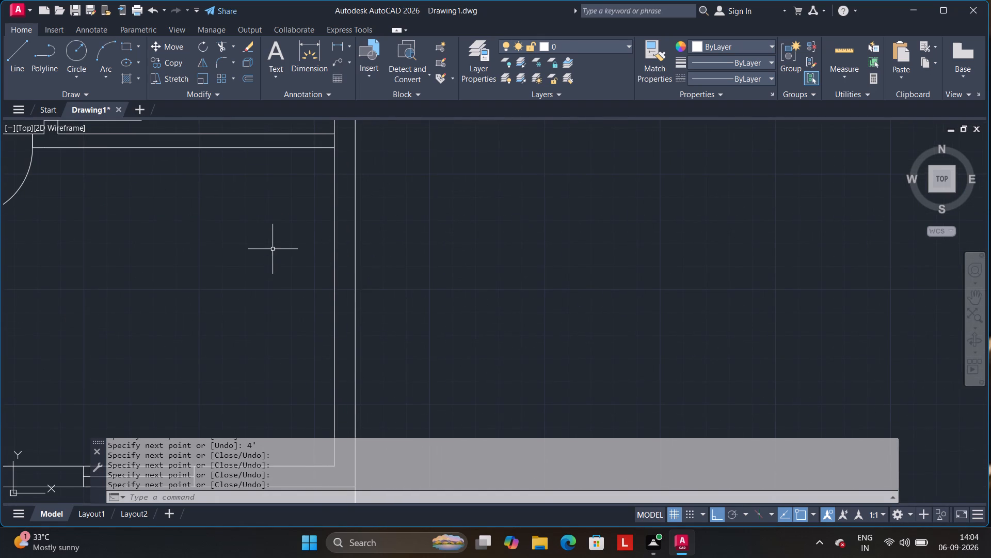
scroll(260, 239, "down", 1)
middle_click_drag(260, 239, 266, 221)
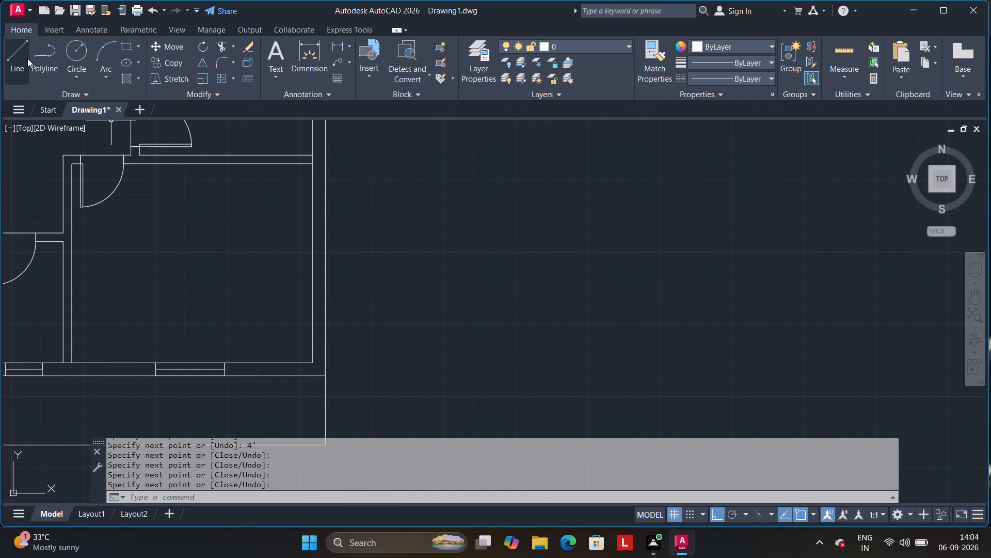
left_click(27, 58)
left_click(313, 274)
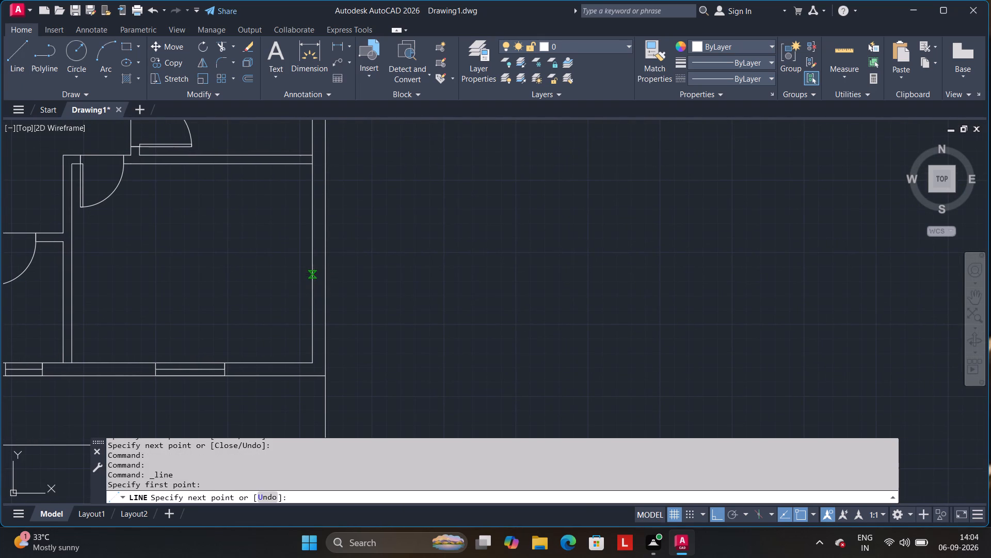
left_click(324, 274)
type("4'")
key("Return")
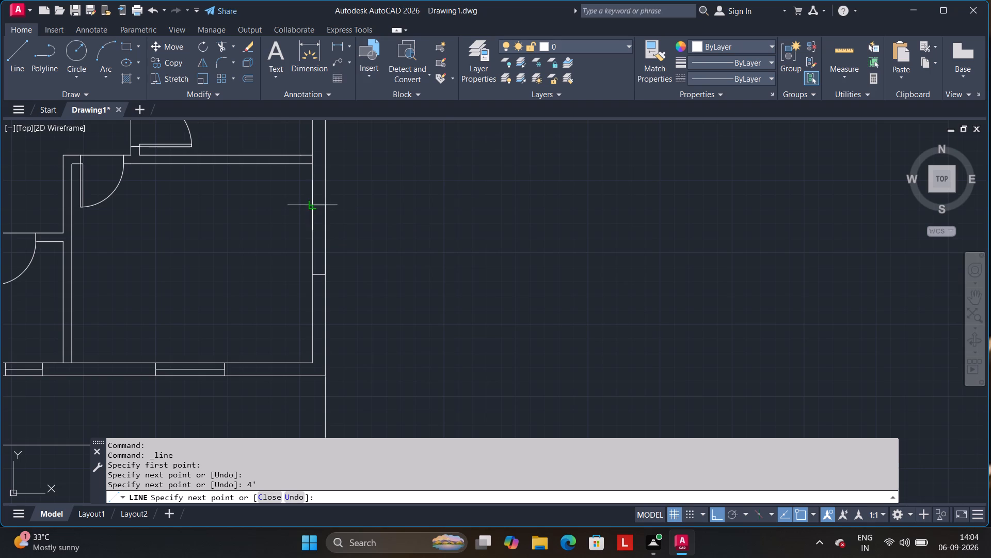
left_click(312, 205)
left_click(319, 205)
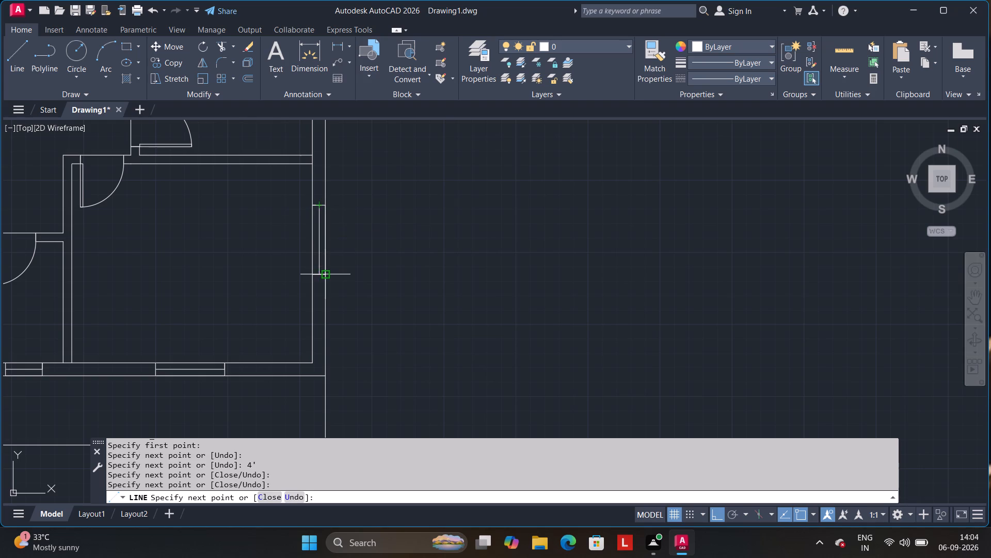
left_click(322, 277)
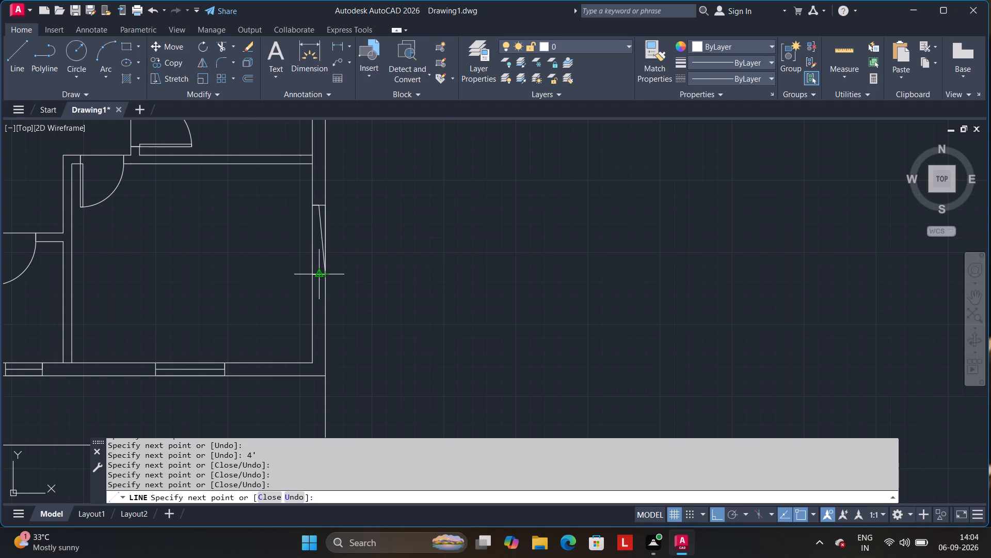
key("ctrl+z")
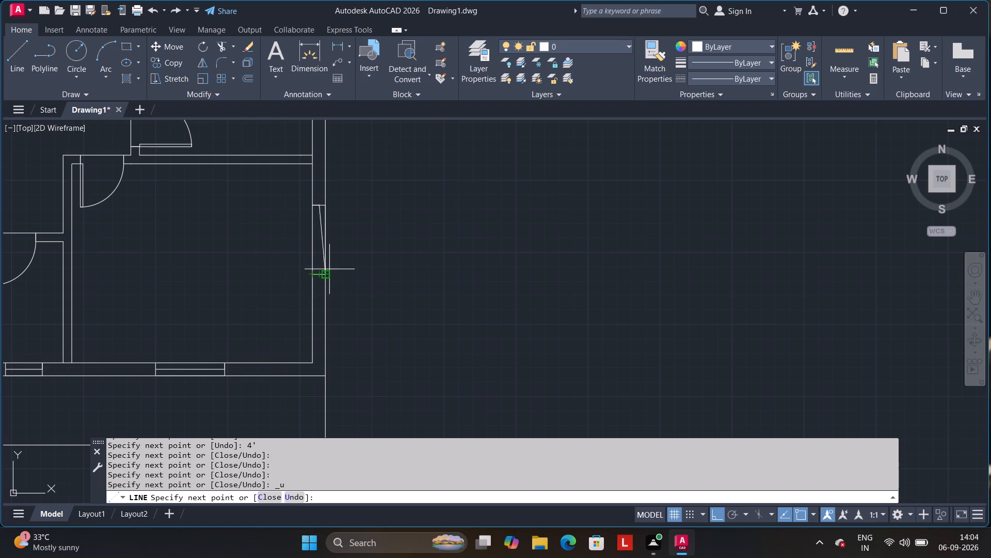
scroll(321, 277, "up", 3)
left_click(308, 263)
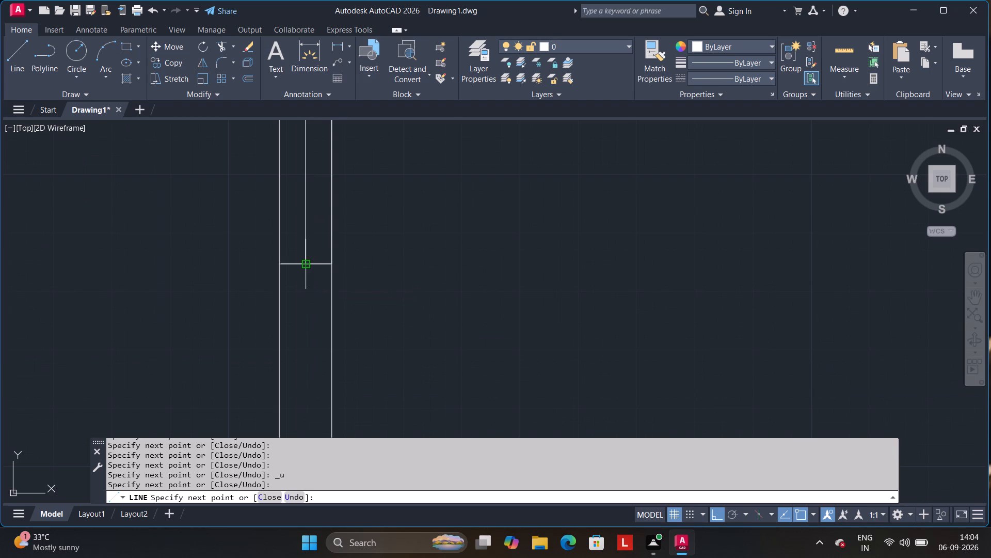
key("Return")
Draw a 4' window with a centre line in the east outer wall of the room south of the kitchen.
scroll(249, 285, "down", 2)
scroll(211, 270, "down", 1)
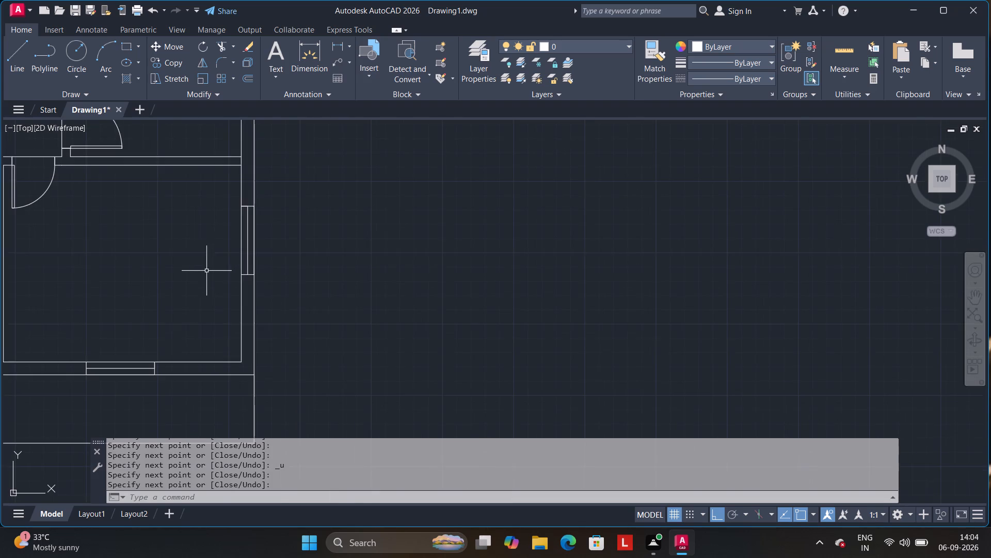
middle_click_drag(191, 261, 228, 447)
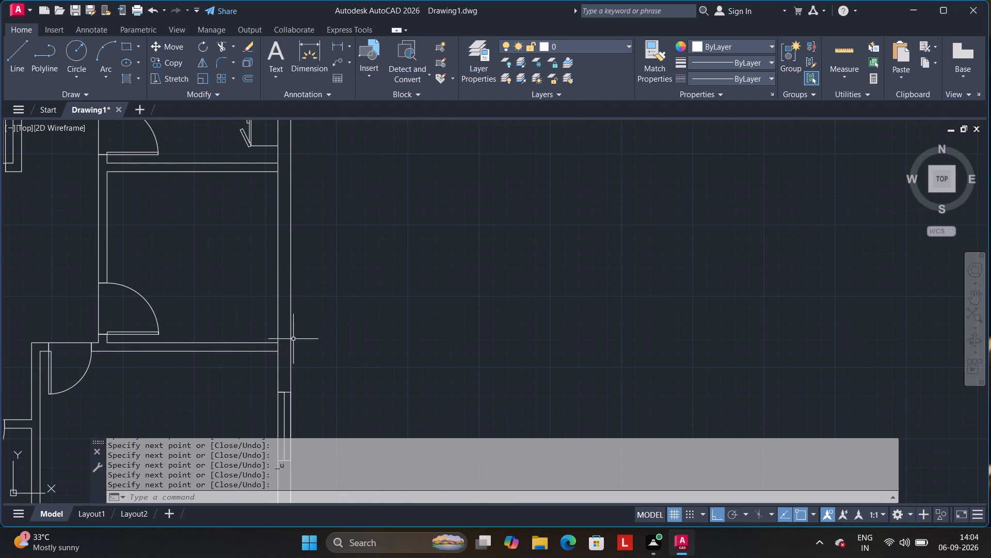
scroll(308, 230, "up", 1)
left_click(12, 61)
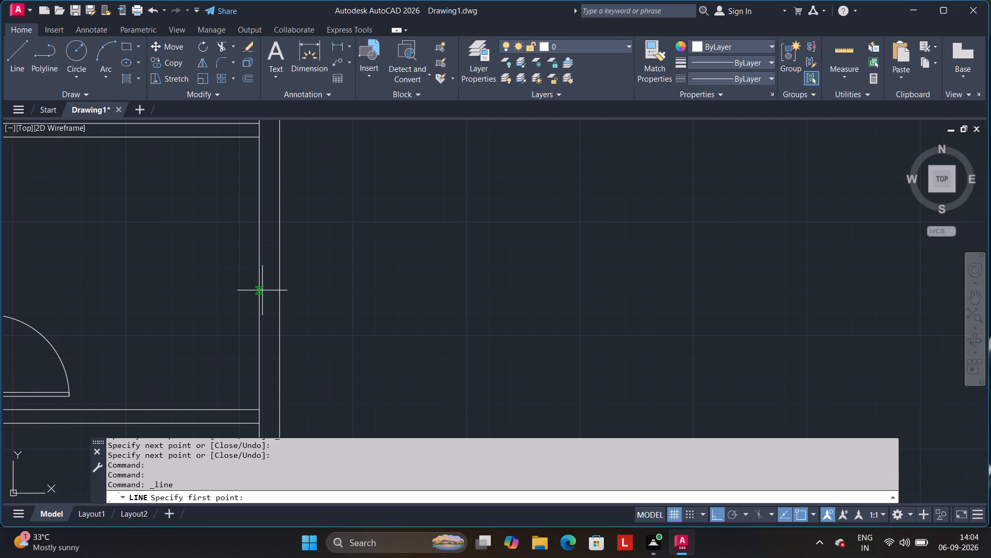
left_click(261, 291)
left_click(277, 291)
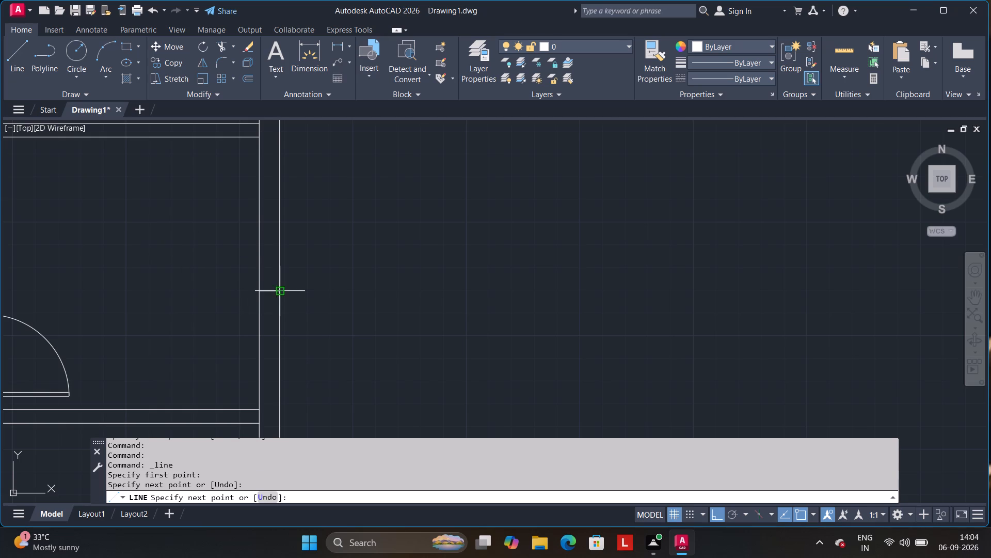
type("4'")
key("Return")
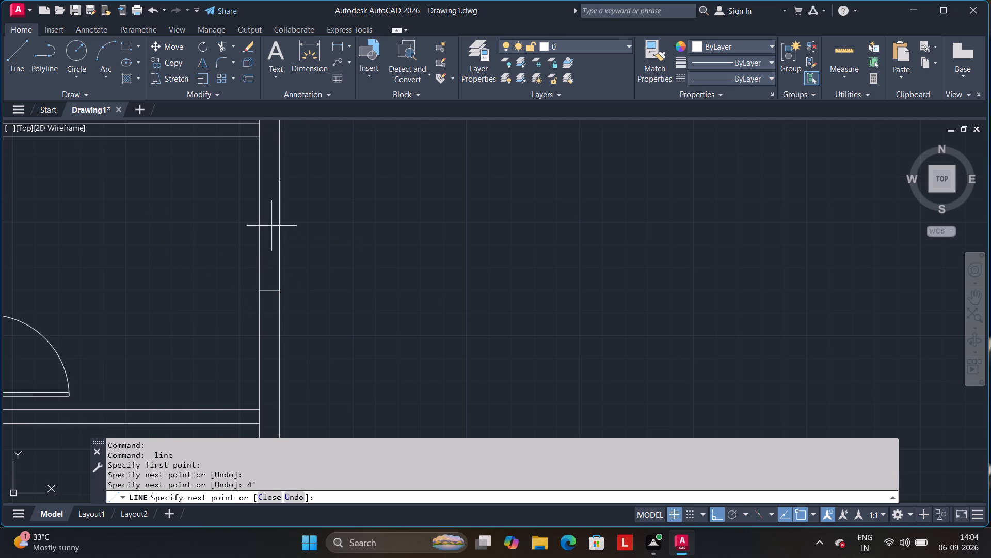
left_click(259, 181)
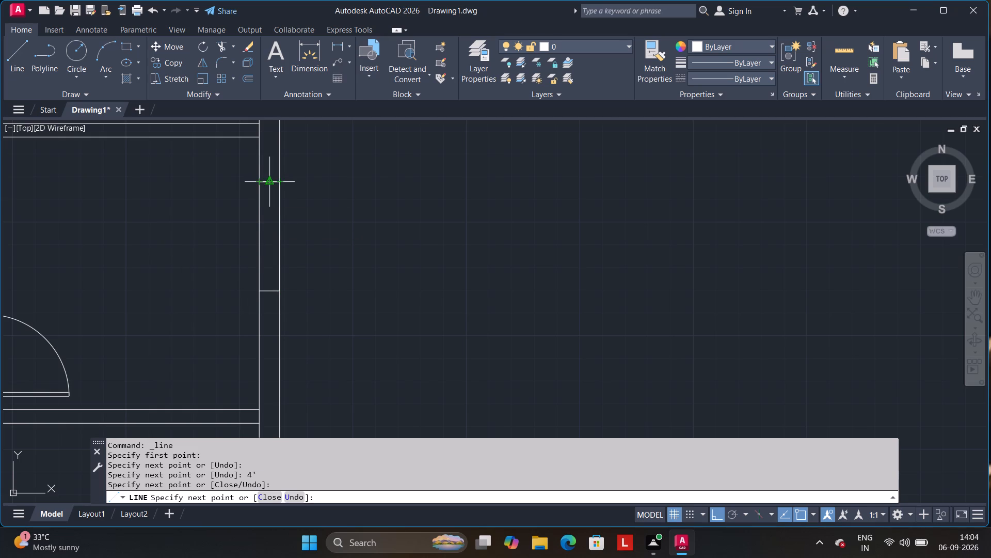
left_click(272, 181)
left_click(266, 293)
key("Return")
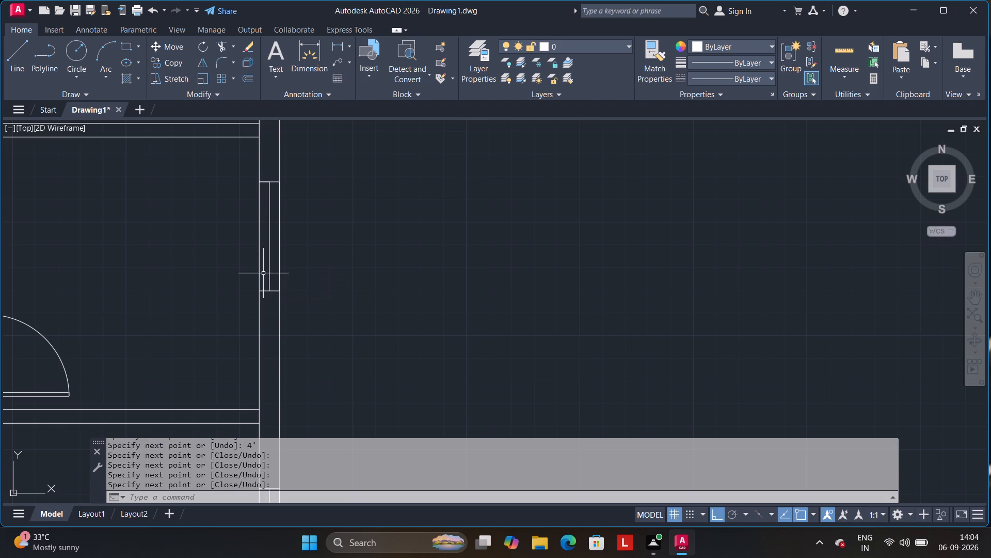
Draw a window with a centre line in the kitchen's east wall behind the sink, using consecutive wall-line segments of 5 and 5'.
scroll(309, 177, "down", 1)
middle_click_drag(322, 208, 316, 360)
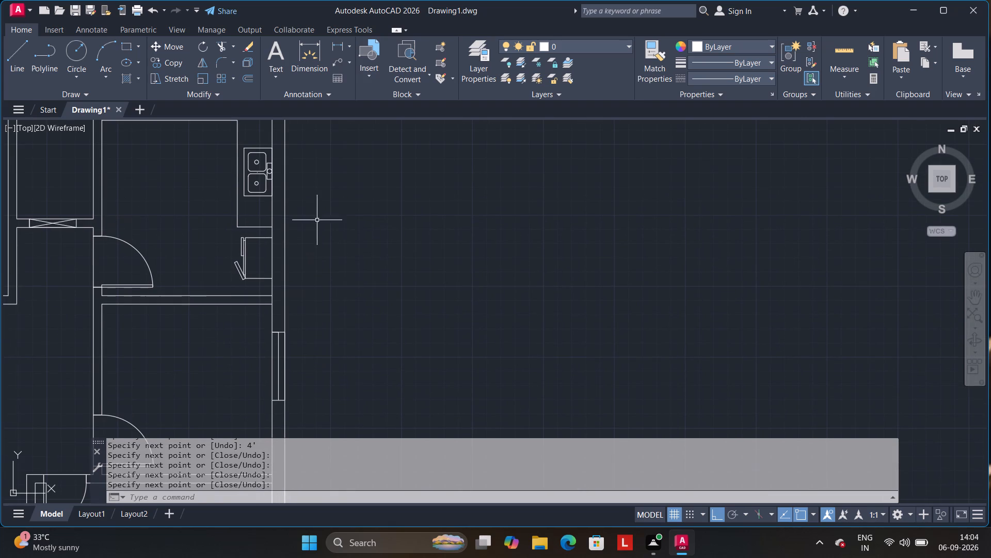
middle_click_drag(315, 206, 316, 329)
scroll(312, 294, "up", 2)
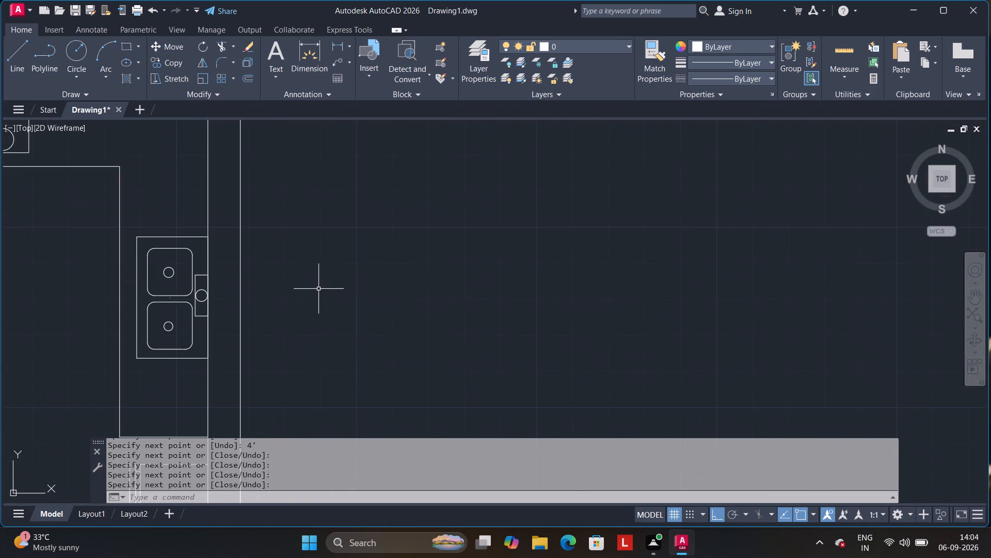
middle_click_drag(317, 289, 367, 244)
scroll(367, 245, "down", 1)
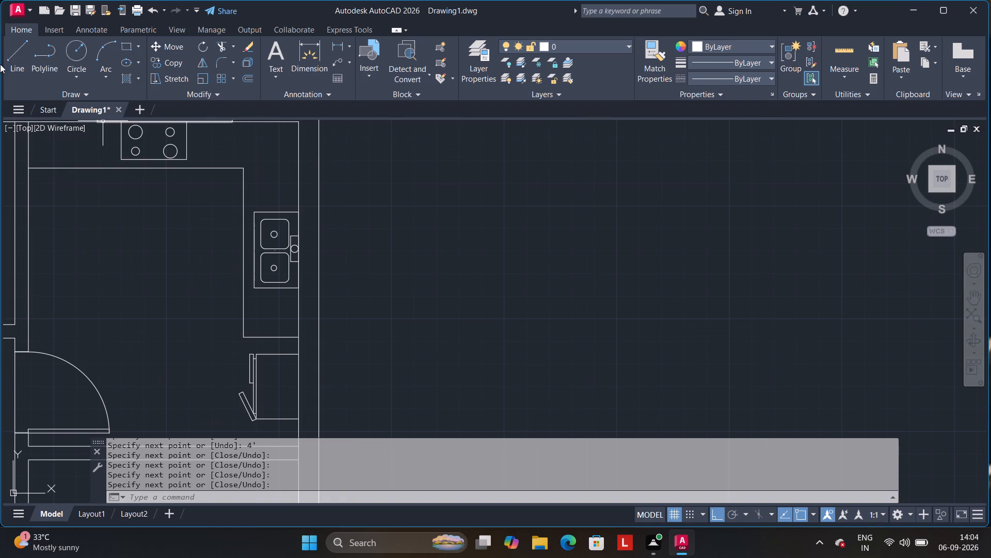
left_click(8, 60)
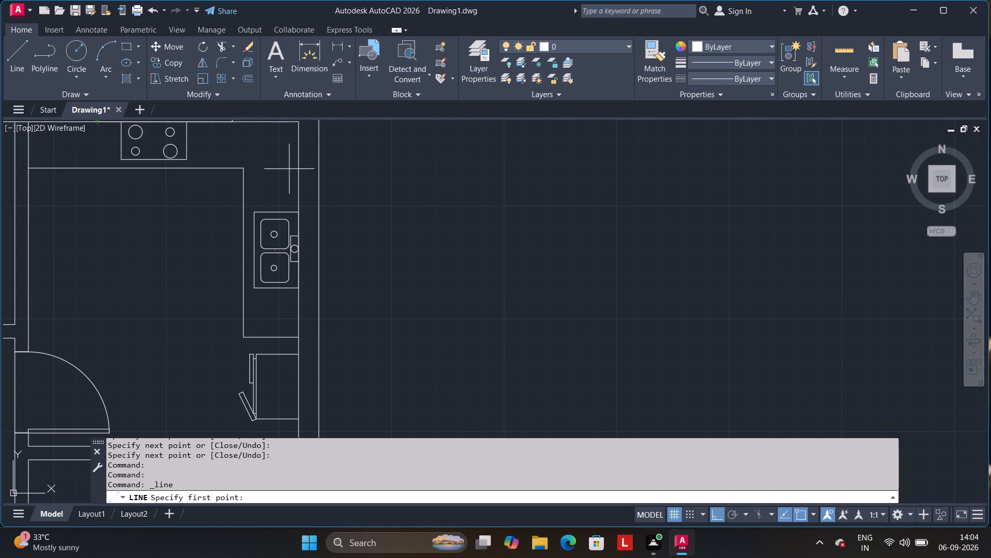
left_click(298, 179)
left_click(318, 180)
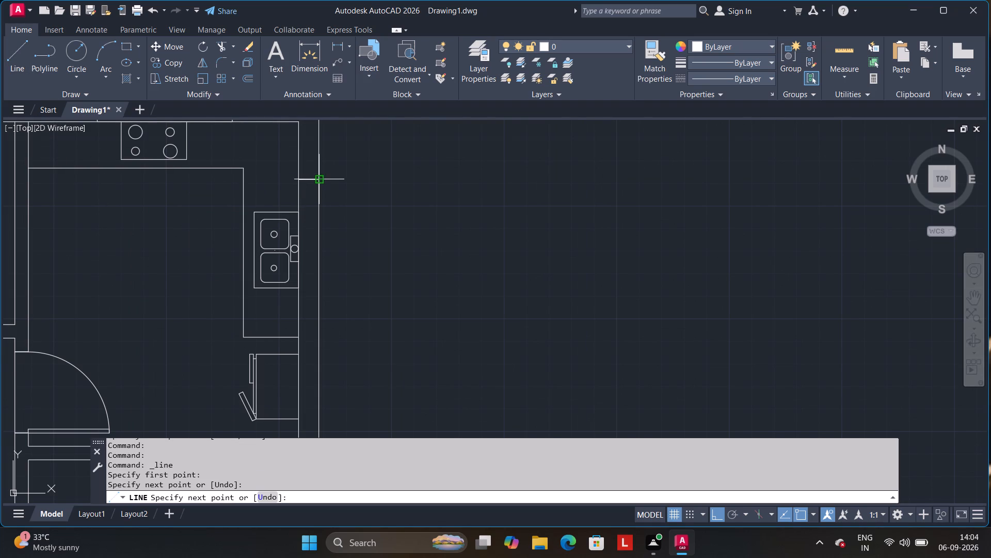
key("5")
key("Return")
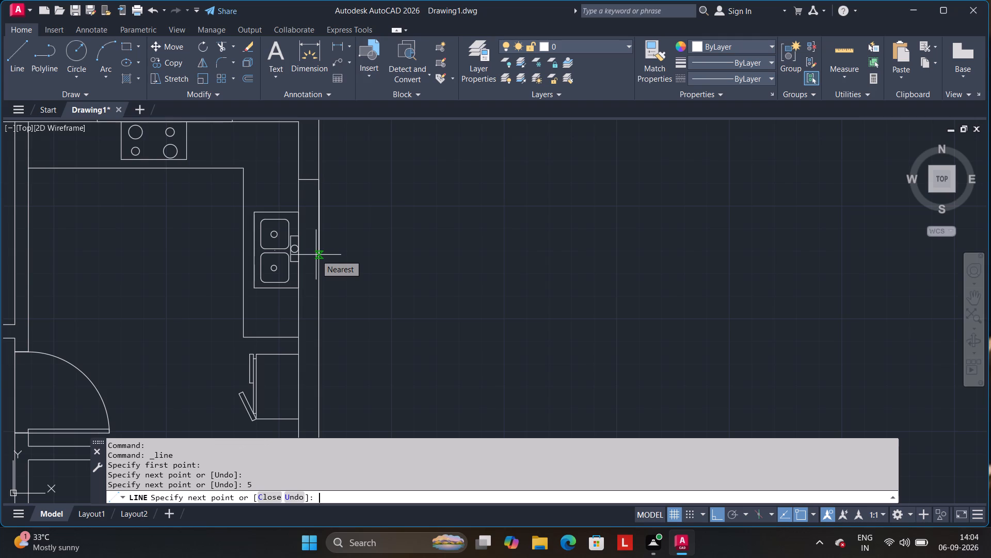
type("5'")
key("Return")
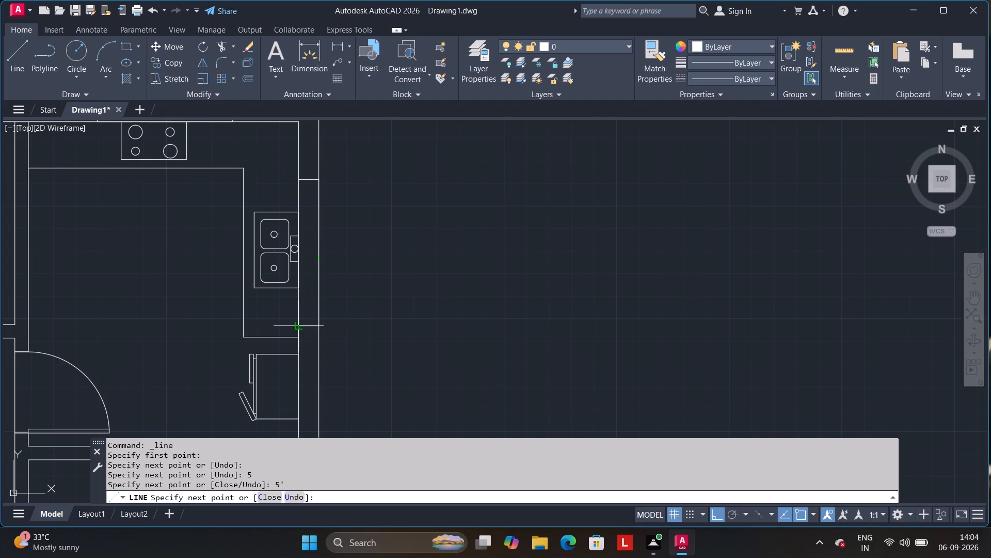
left_click(300, 327)
left_click(307, 328)
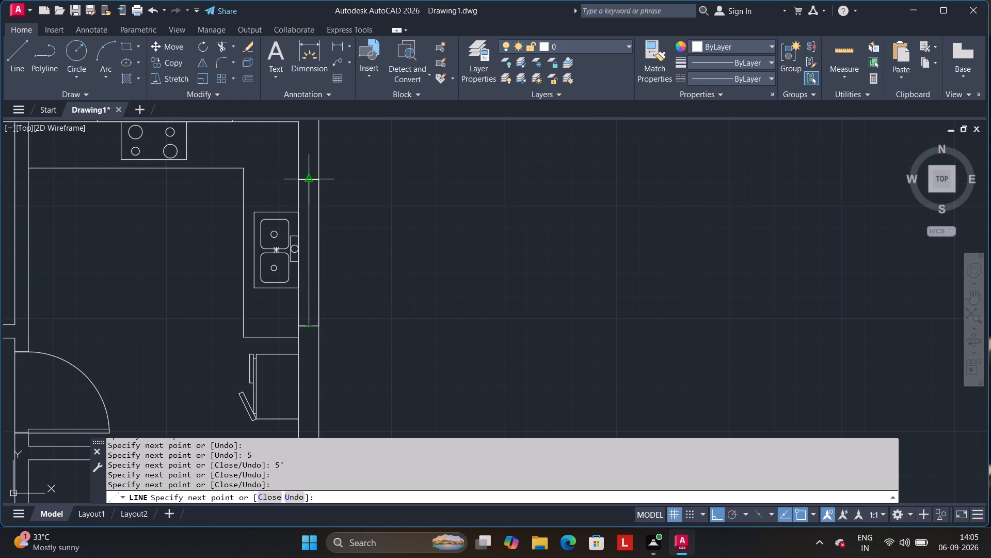
left_click(309, 181)
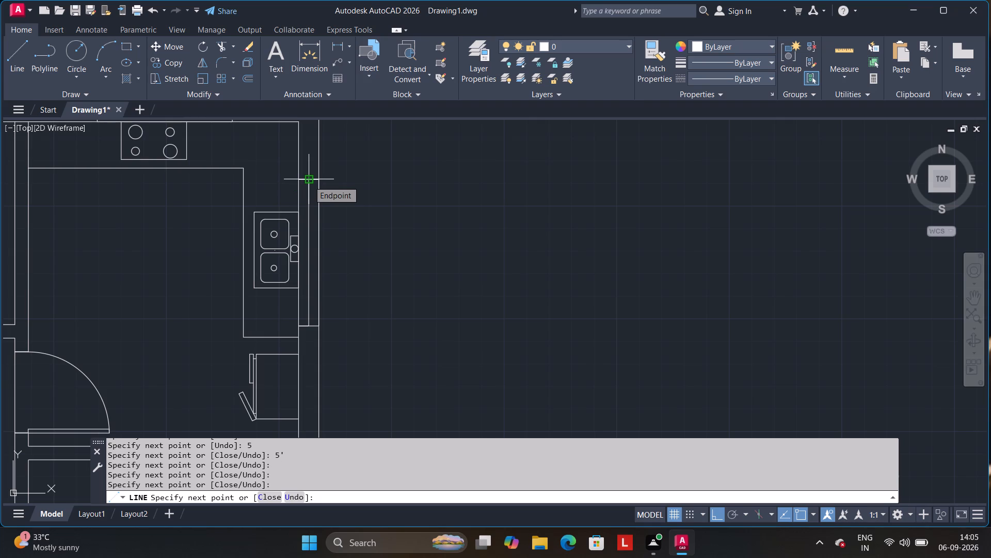
scroll(360, 226, "down", 1)
key("Return")
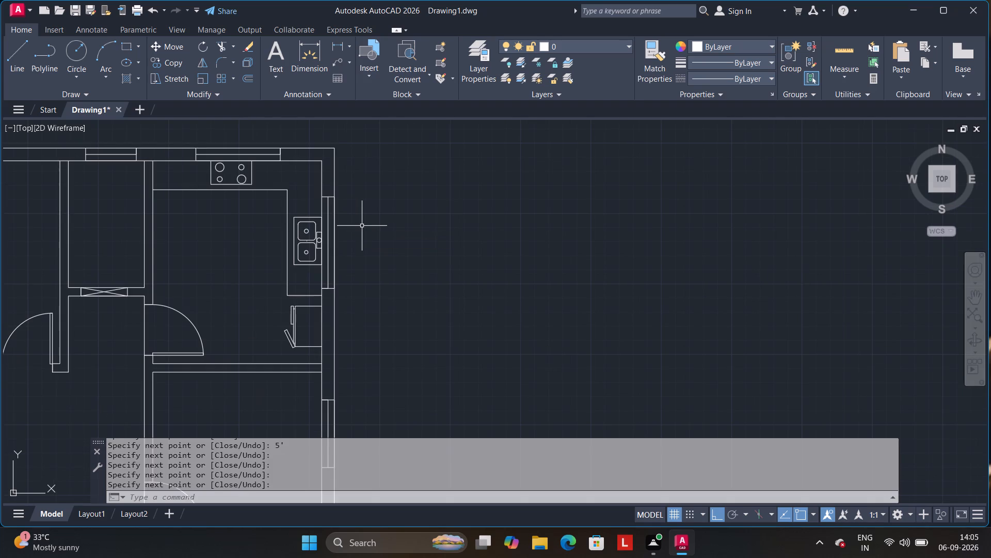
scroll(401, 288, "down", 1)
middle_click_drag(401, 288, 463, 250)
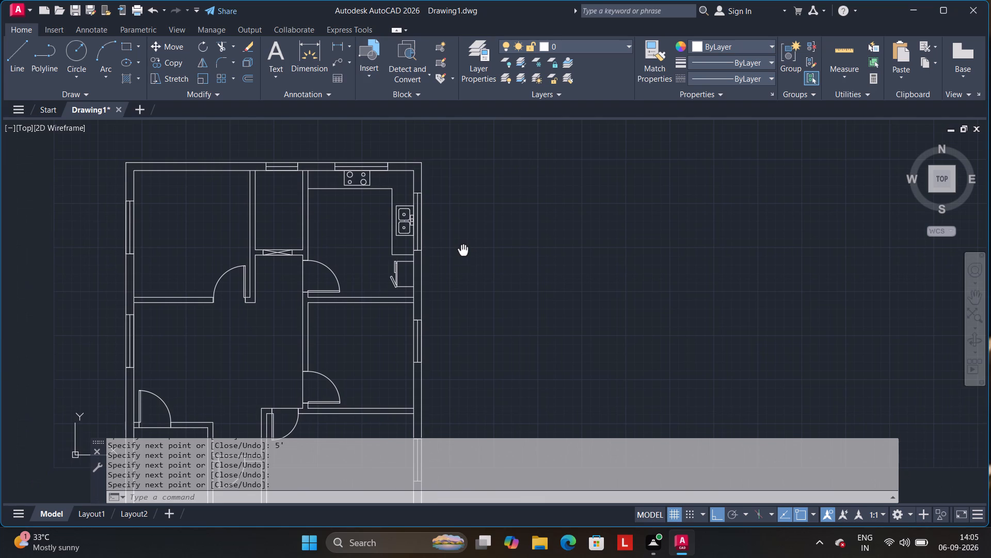
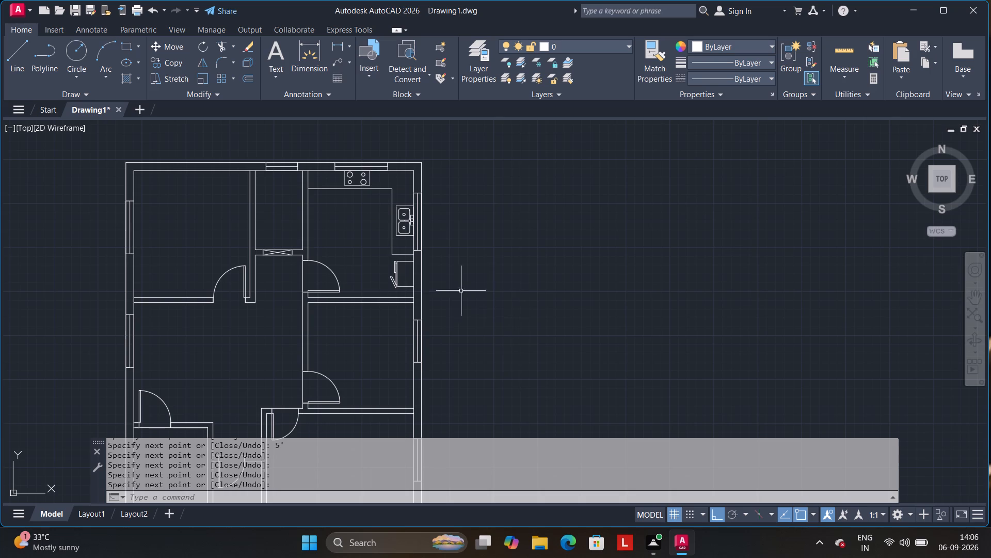
Look over the whole floor plan, from the kitchen and north rooms down to the south rooms.
middle_click_drag(285, 226, 364, 245)
scroll(357, 235, "up", 2)
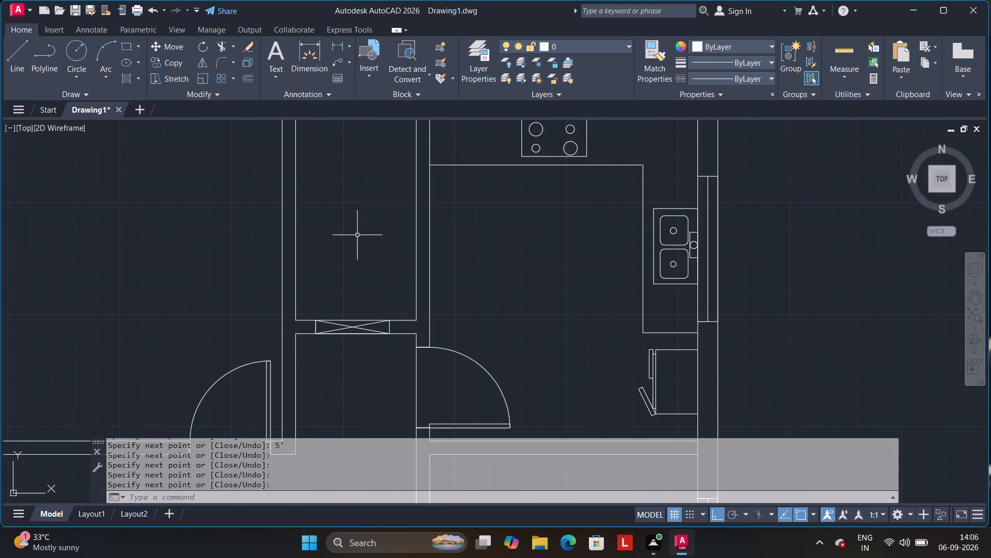
scroll(358, 235, "down", 2)
middle_click_drag(358, 235, 443, 235)
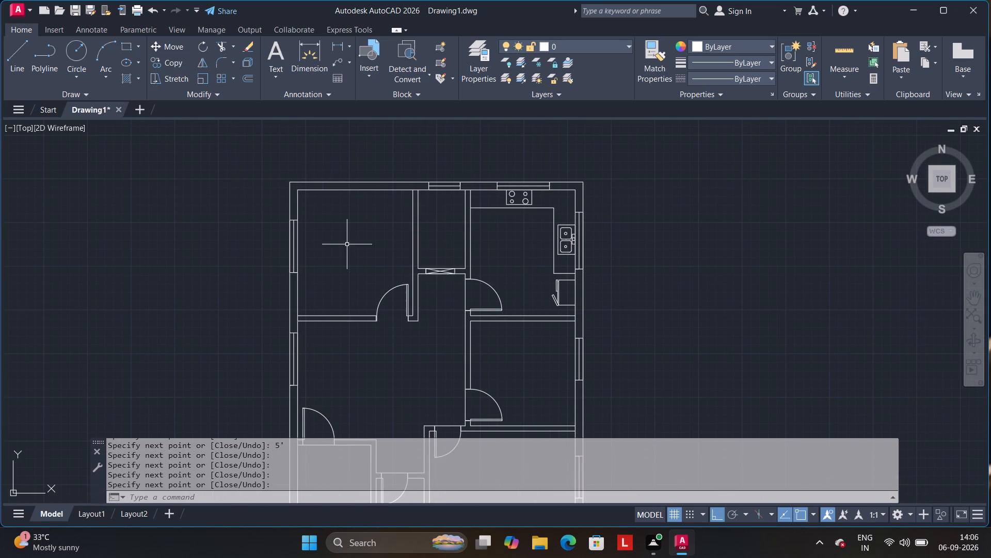
middle_click_drag(380, 363, 388, 304)
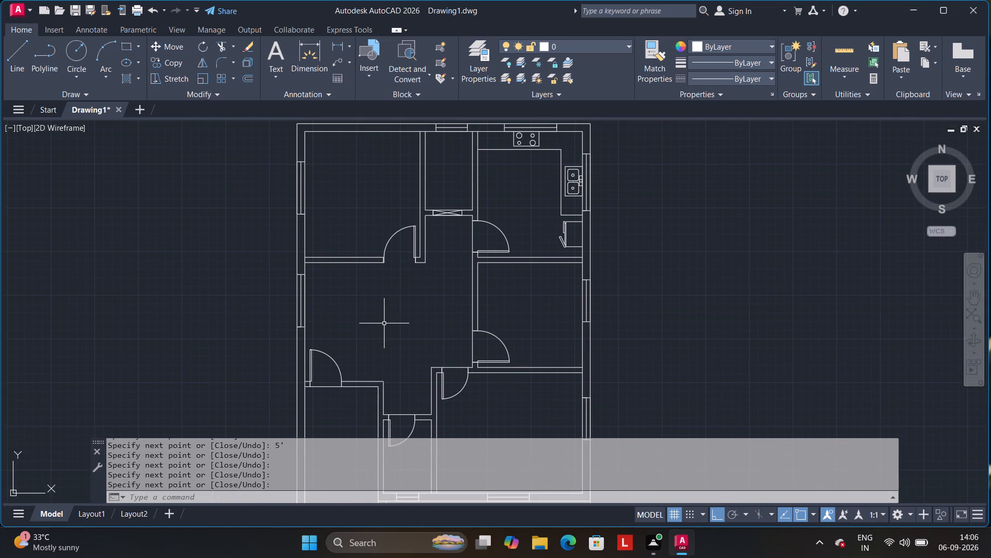
scroll(390, 342, "down", 1)
middle_click_drag(390, 342, 388, 311)
middle_click_drag(378, 292, 378, 266)
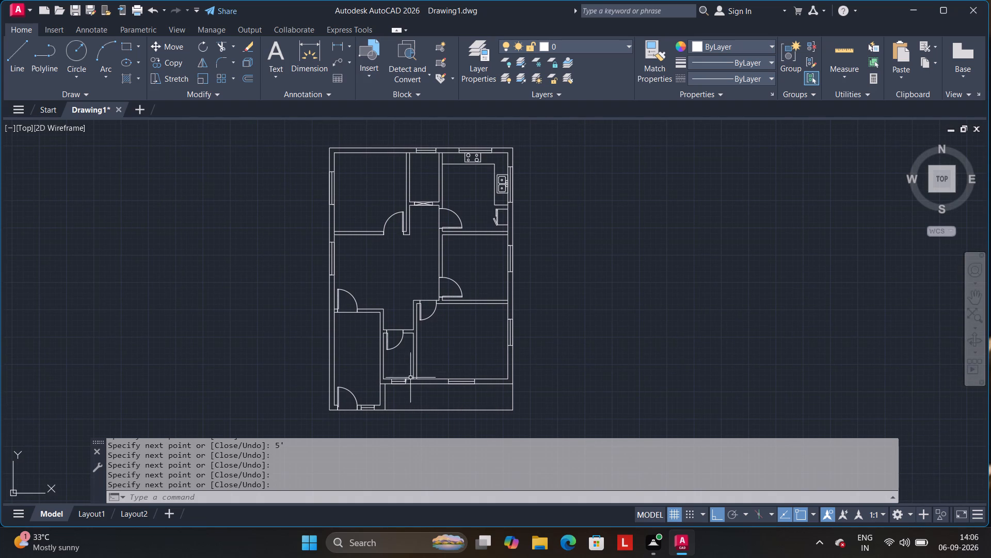
Draw a small upright rectangle as a sofa seat in the large southeast room, just north of its south window.
scroll(440, 371, "up", 3)
middle_click_drag(445, 371, 404, 317)
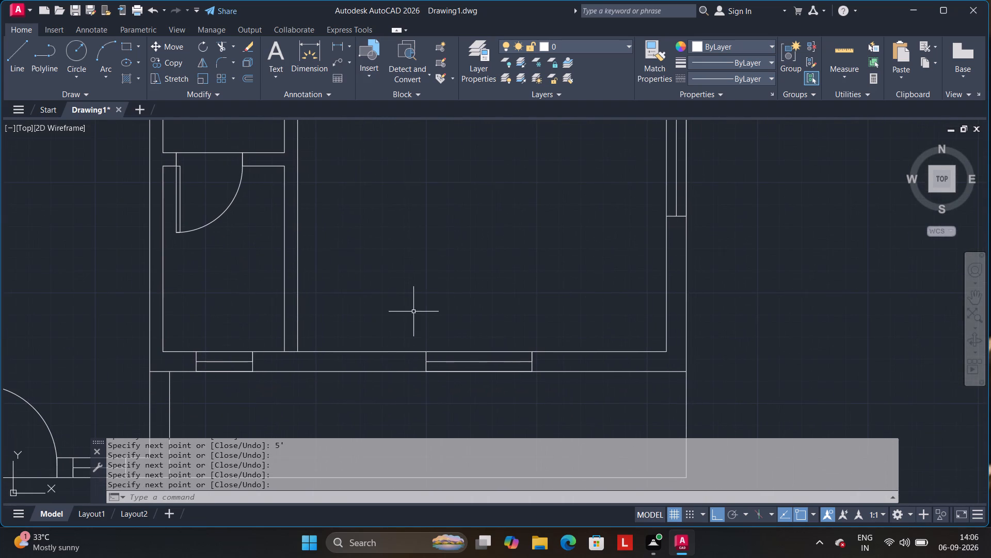
scroll(441, 311, "up", 1)
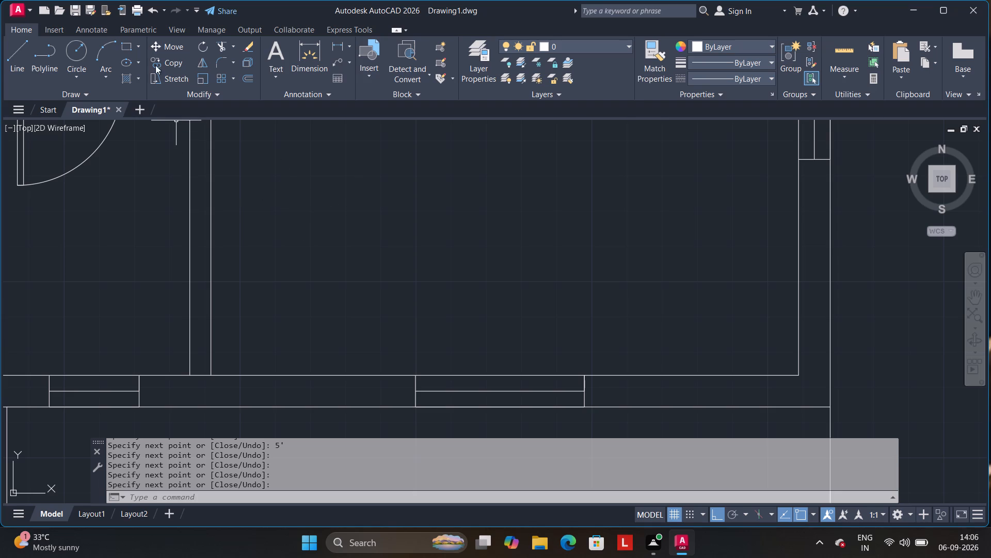
left_click(129, 48)
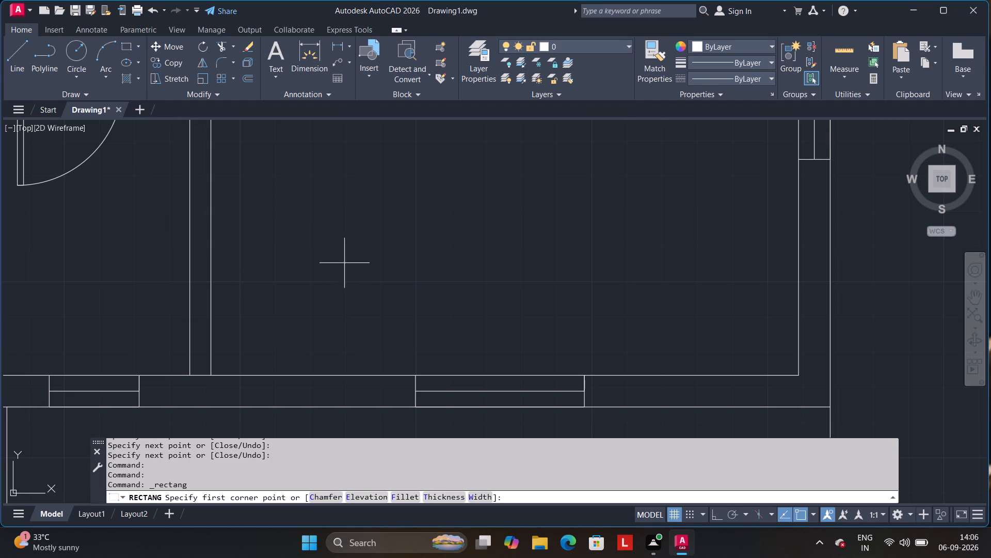
left_click(337, 265)
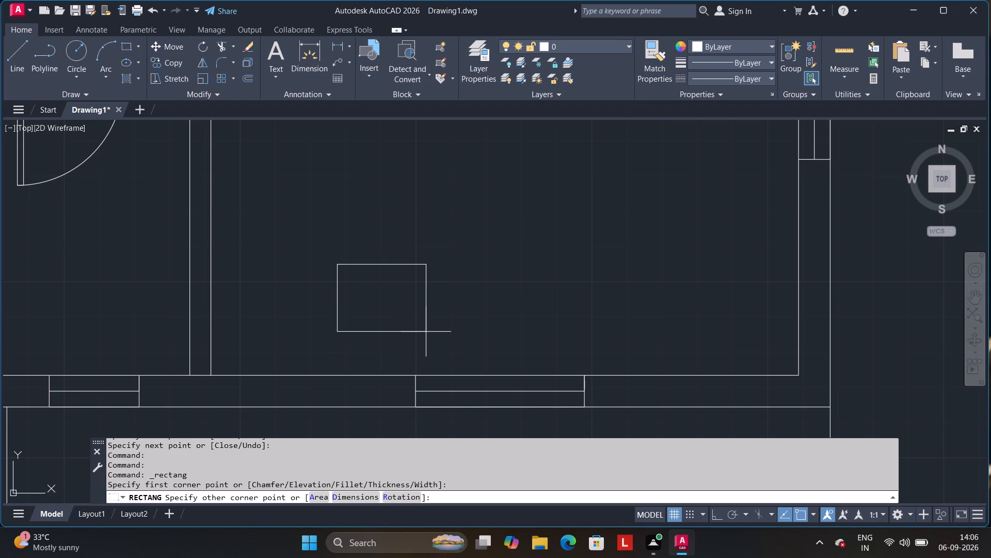
left_click(394, 332)
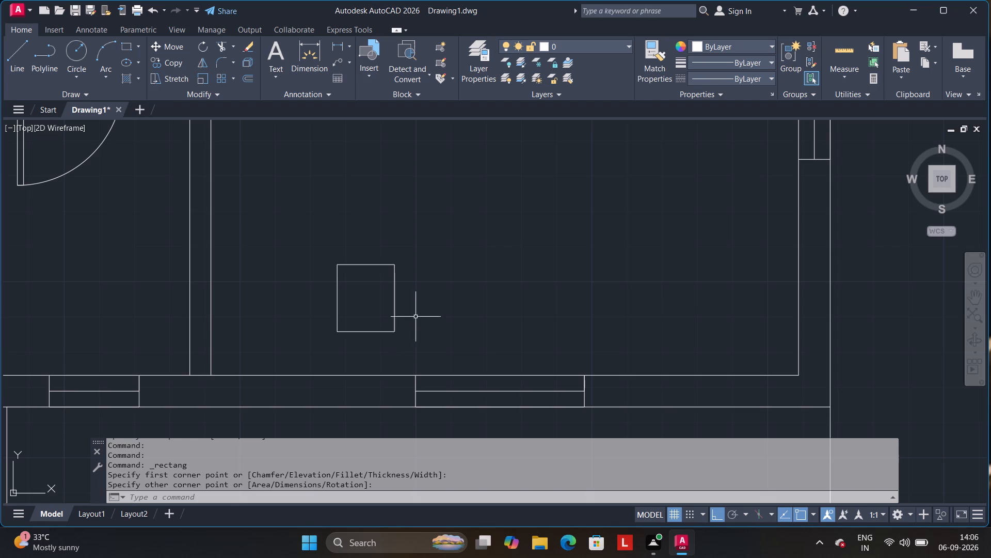
Copy the seat rectangle twice to the east, at about 1'-4 1/2" and 2'-8 1/2", making a row of three seats.
left_click(351, 265)
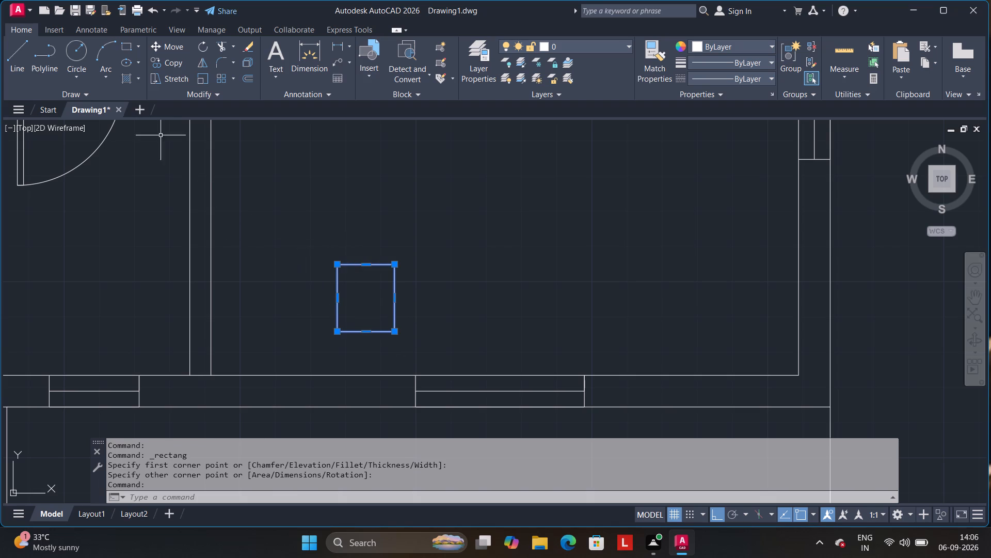
left_click(157, 66)
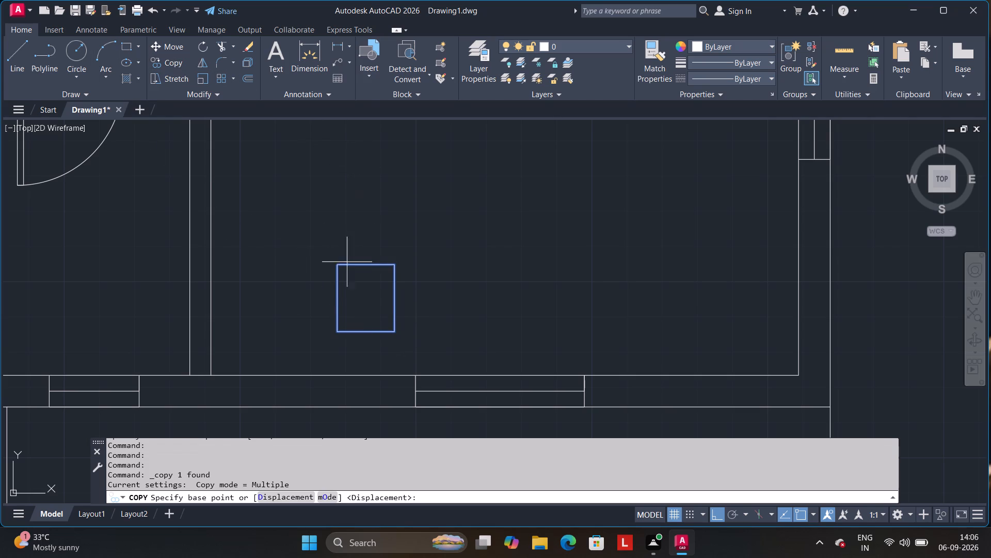
left_click(393, 329)
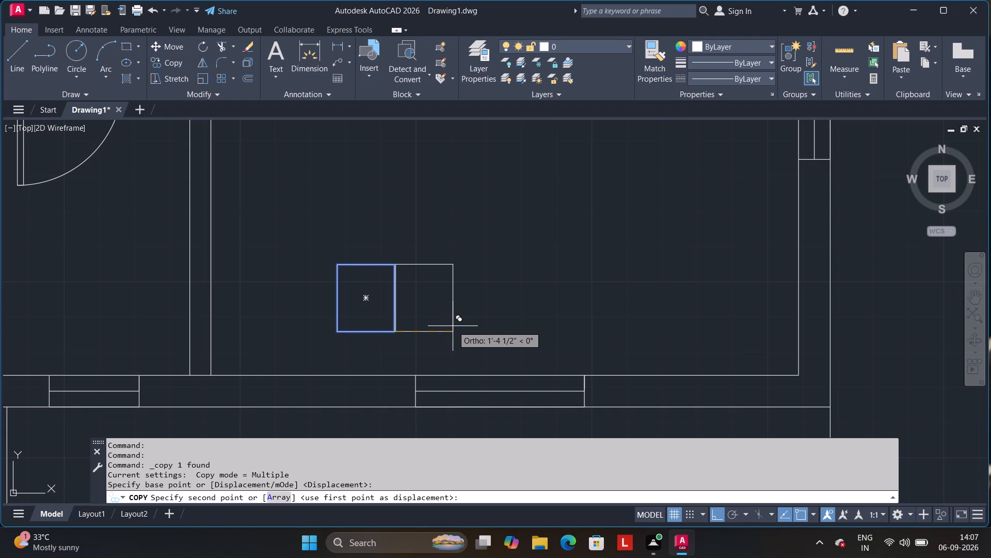
scroll(453, 326, "up", 2)
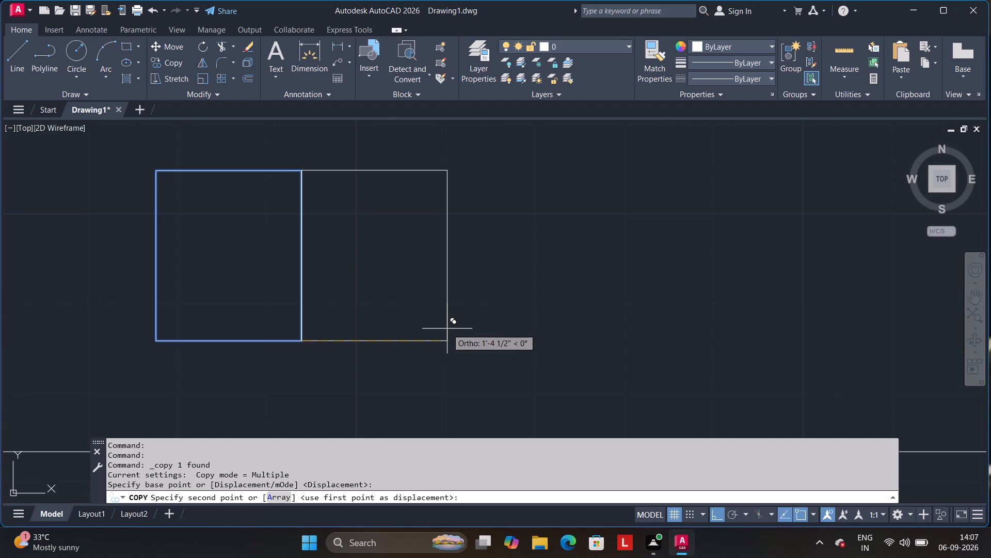
left_click(447, 329)
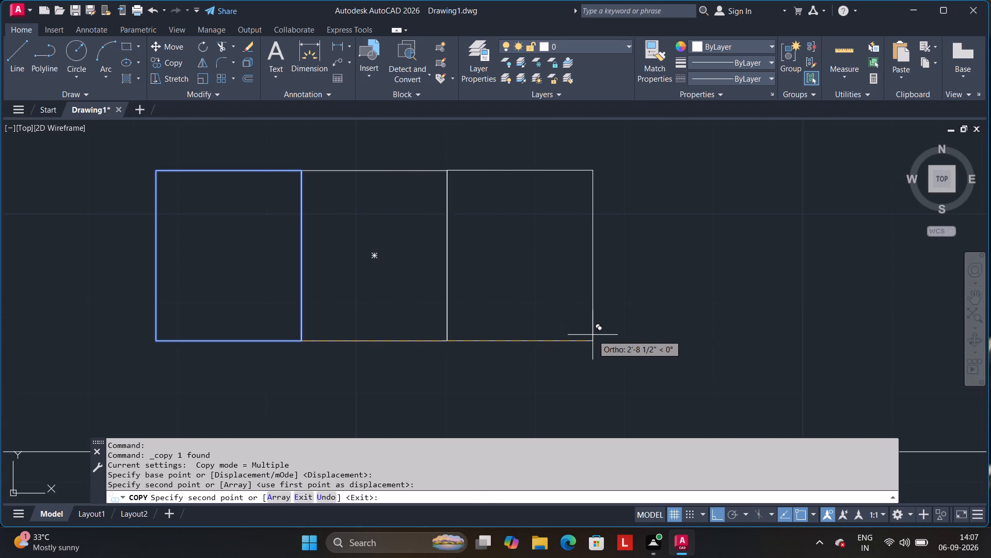
left_click(593, 335)
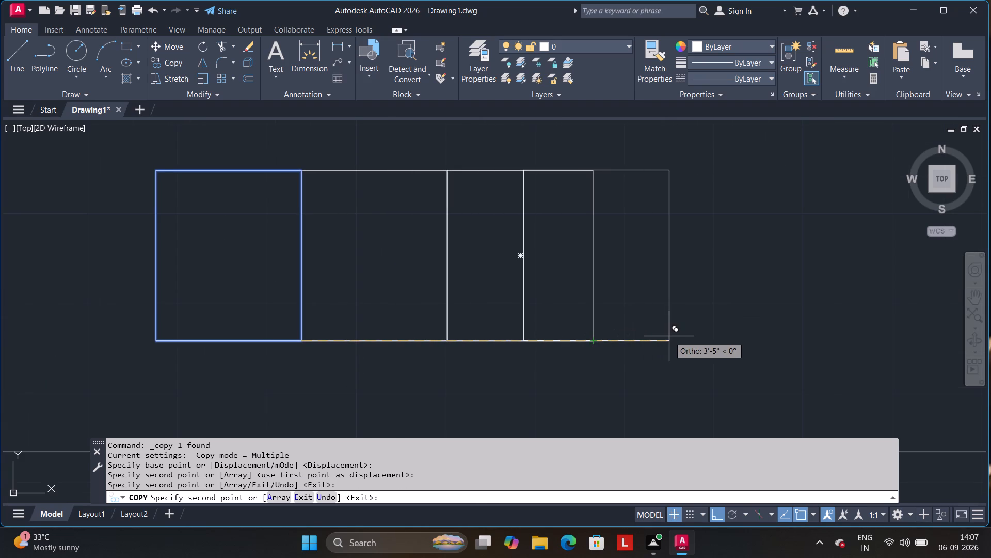
key("Return")
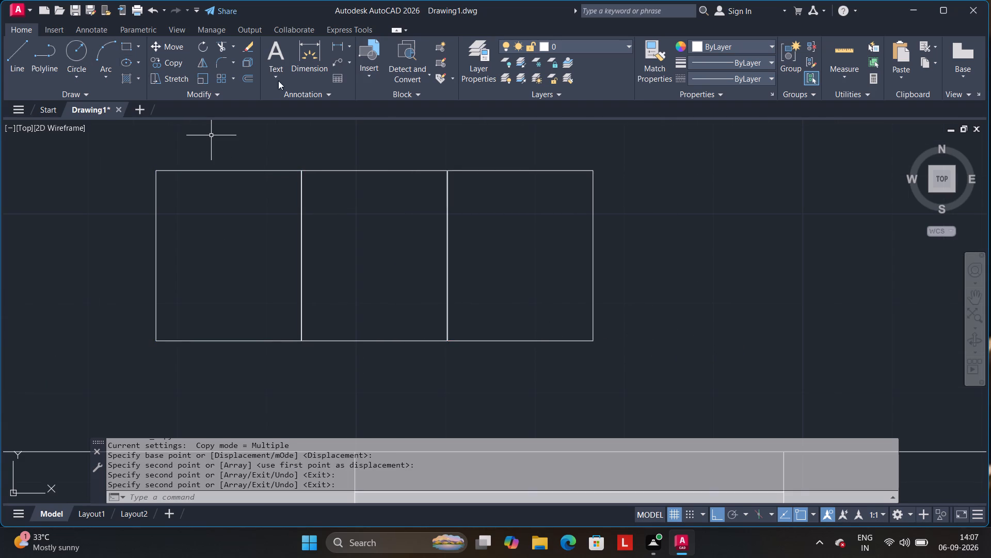
Fillet both north corners of the westernmost seat with a 2" radius, using the Multiple option.
left_click(221, 64)
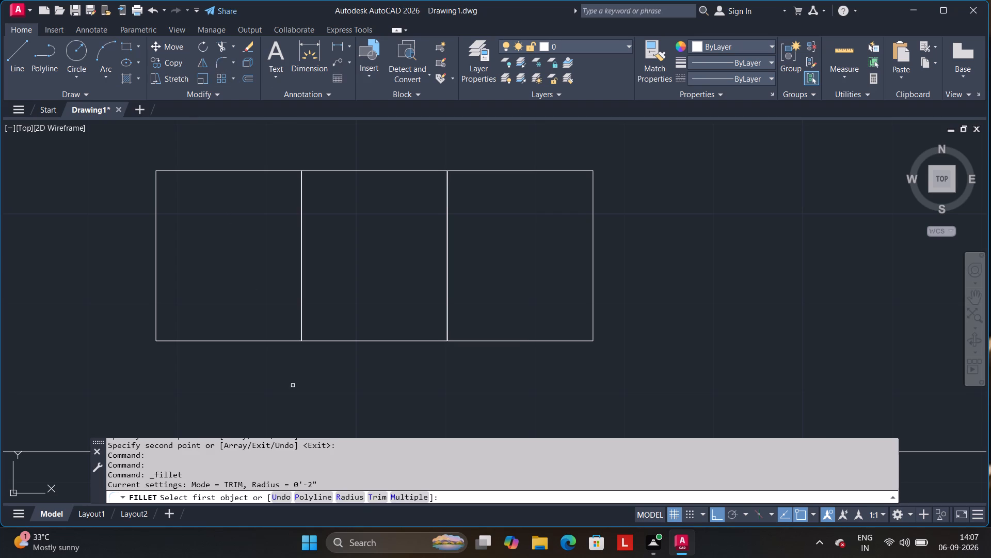
left_click(350, 497)
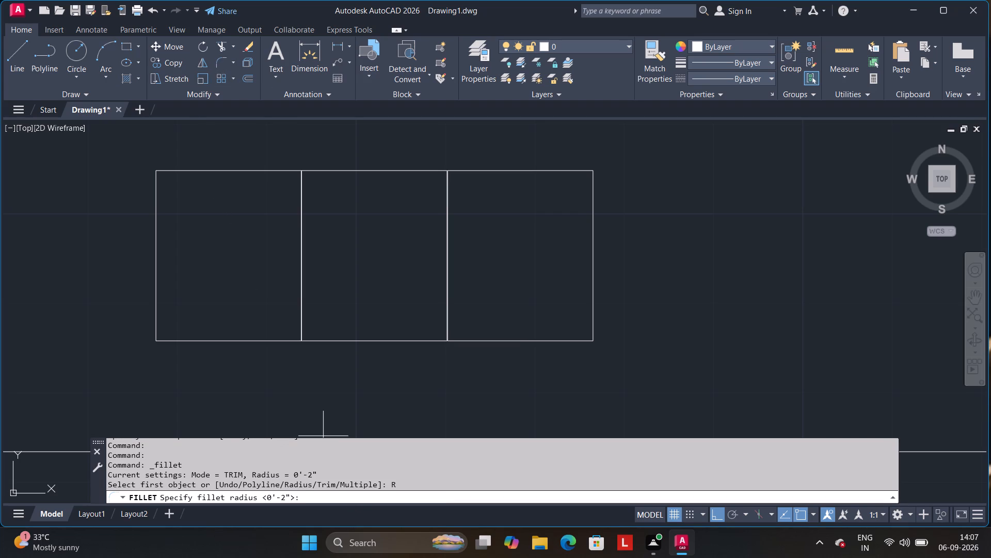
key("2")
key("shift+quotedbl")
key("Return")
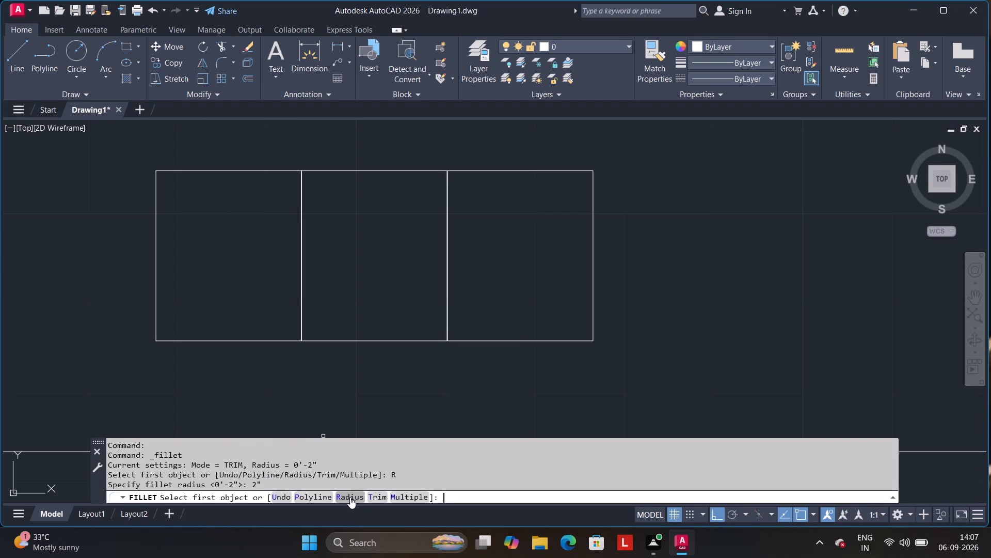
left_click(413, 494)
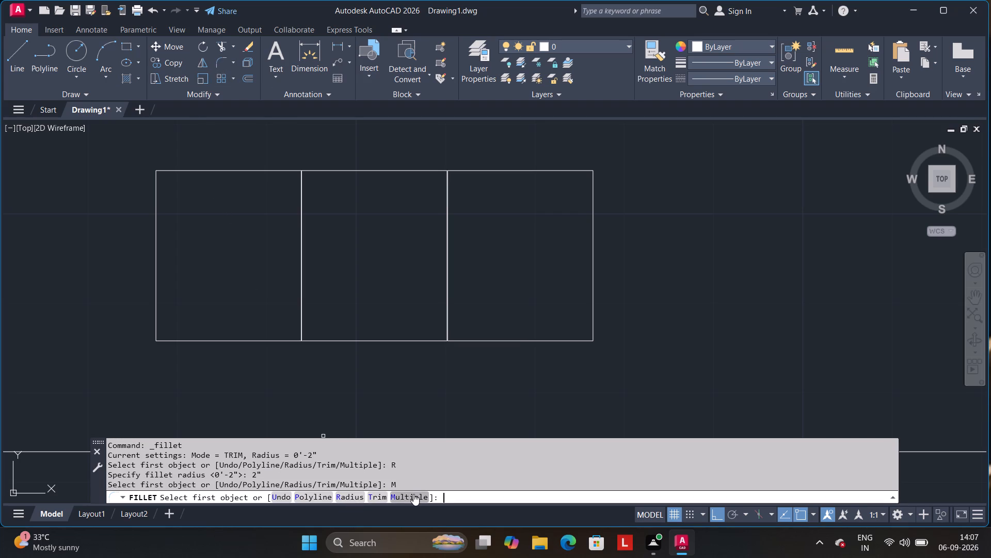
left_click(170, 171)
left_click(156, 184)
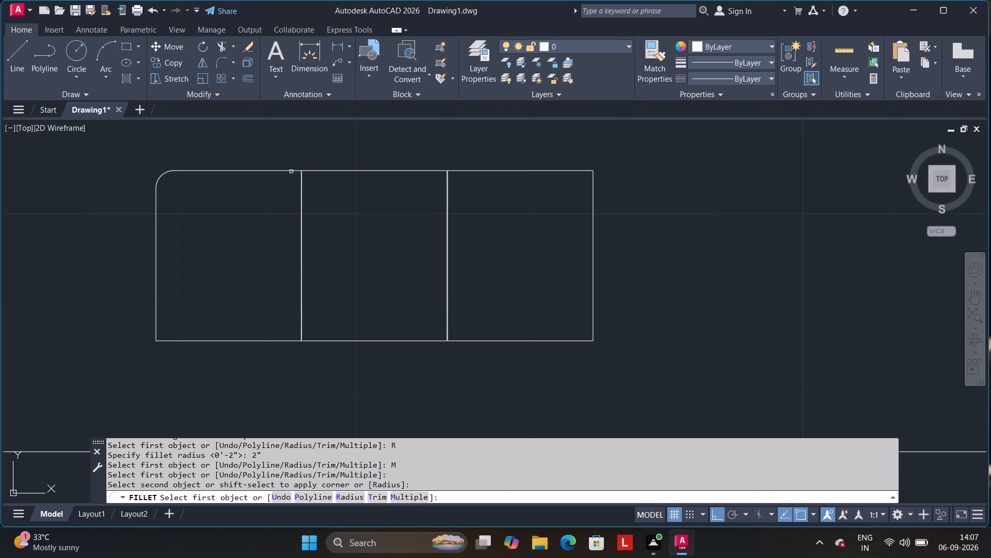
left_click(291, 171)
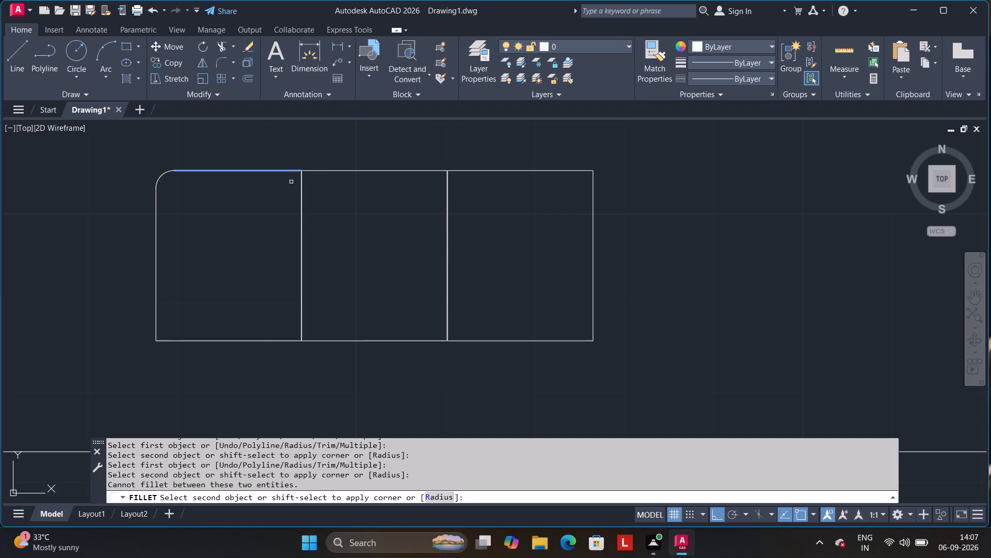
scroll(291, 182, "up", 3)
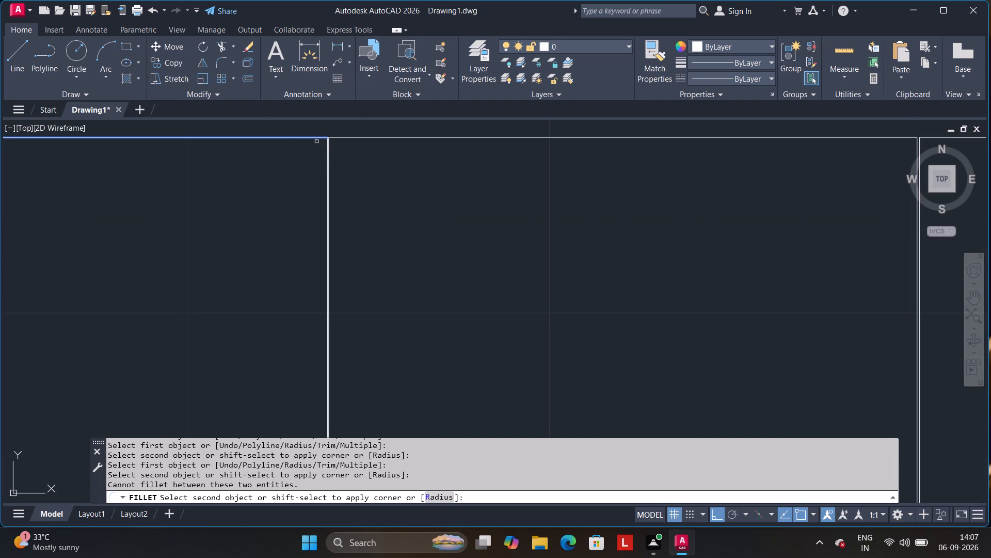
scroll(309, 151, "down", 3)
scroll(310, 156, "up", 1)
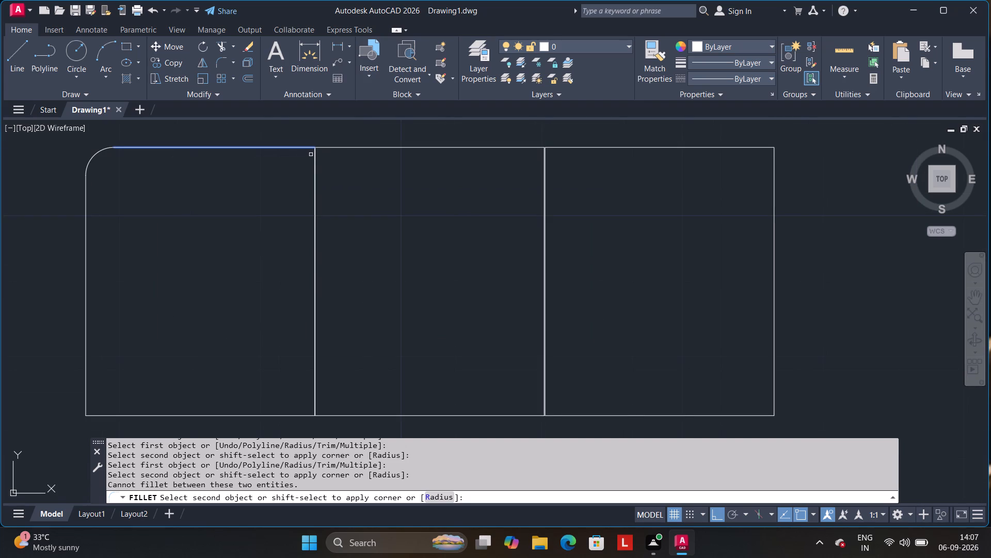
middle_click_drag(311, 154, 378, 154)
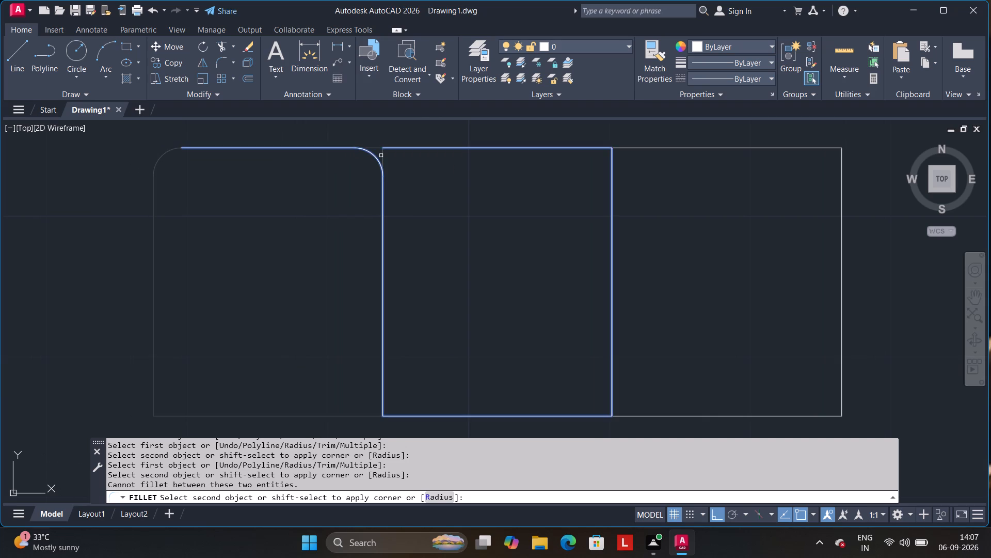
scroll(375, 157, "up", 1)
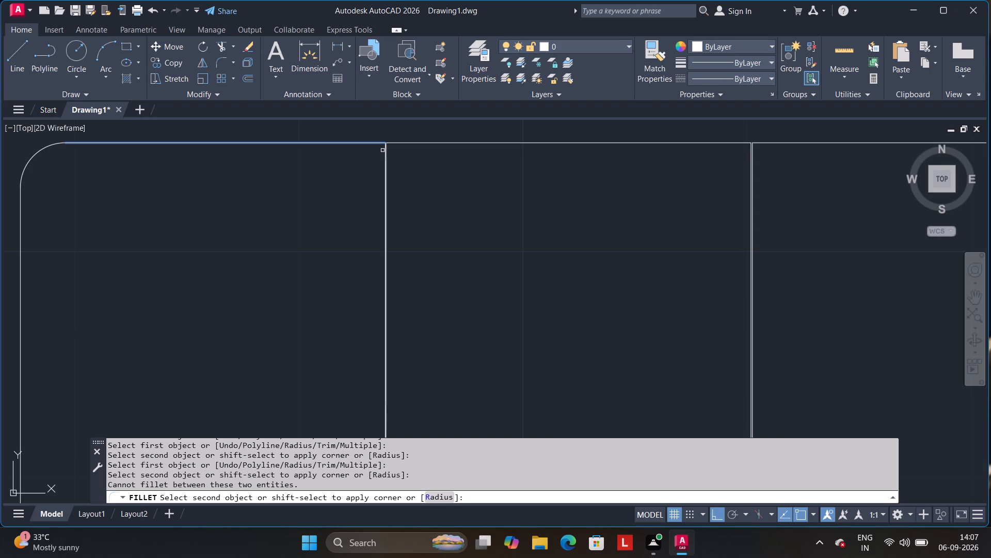
left_click(383, 147)
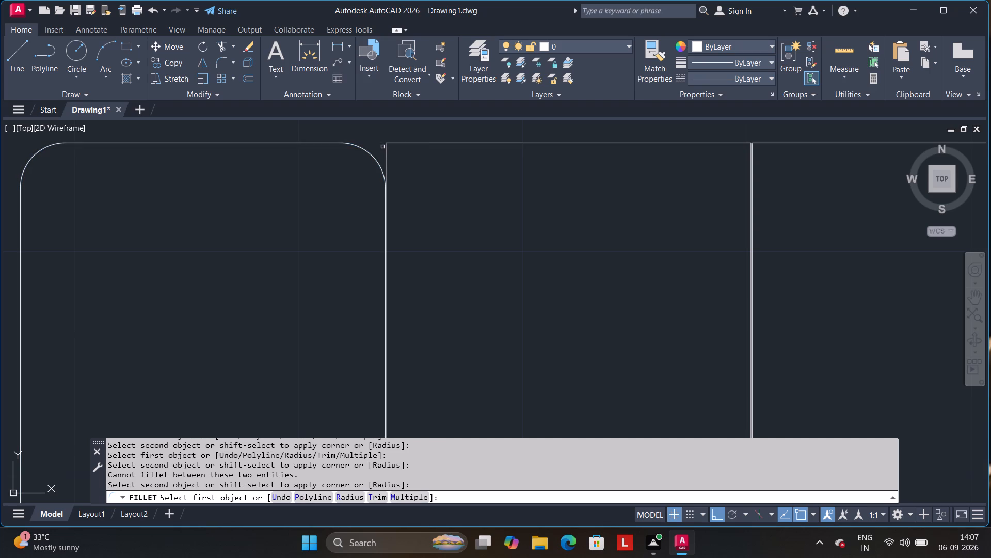
Round both north corners of the middle and easternmost seats with the same 2" fillet.
left_click(397, 144)
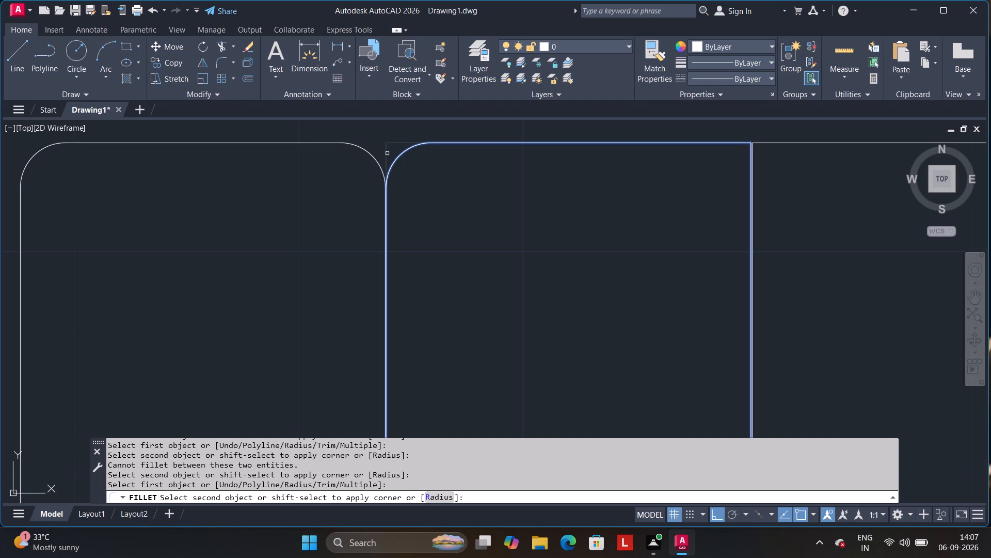
left_click(387, 153)
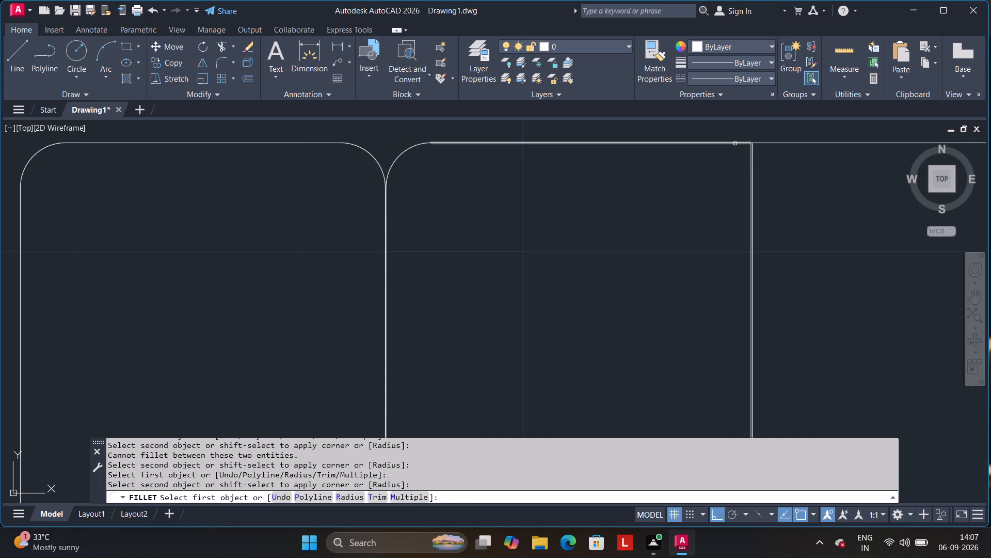
left_click(735, 144)
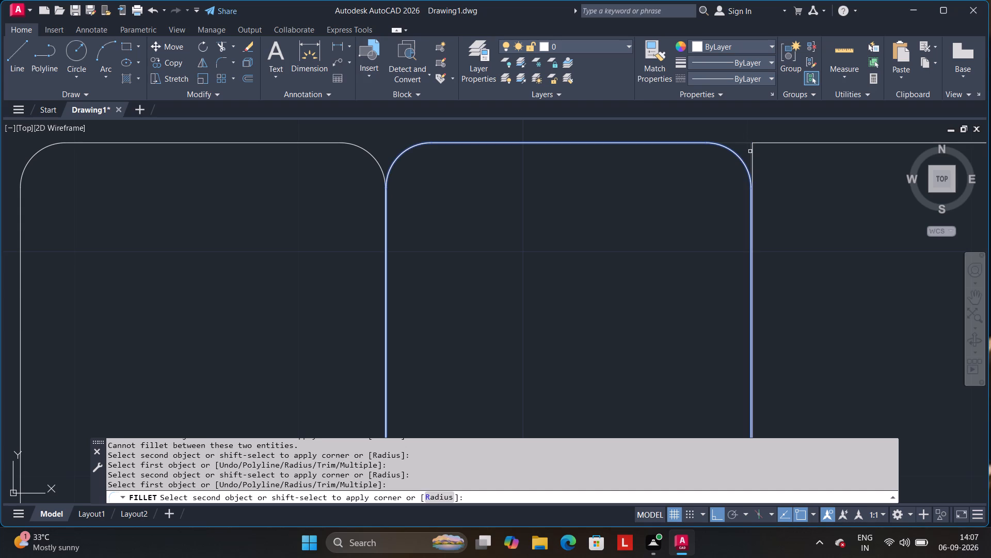
left_click(749, 152)
left_click(753, 155)
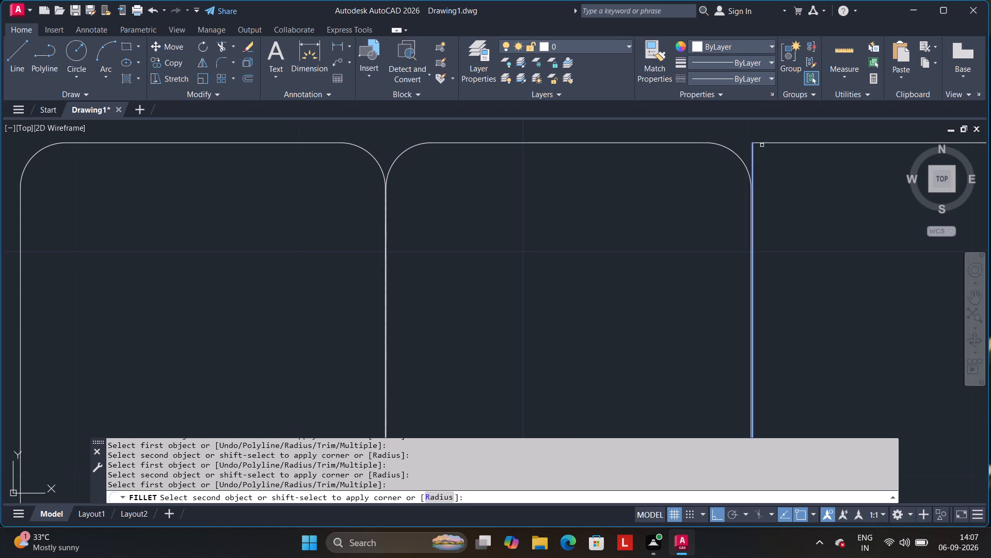
left_click(763, 144)
scroll(641, 173, "down", 3)
middle_click_drag(624, 193, 450, 206)
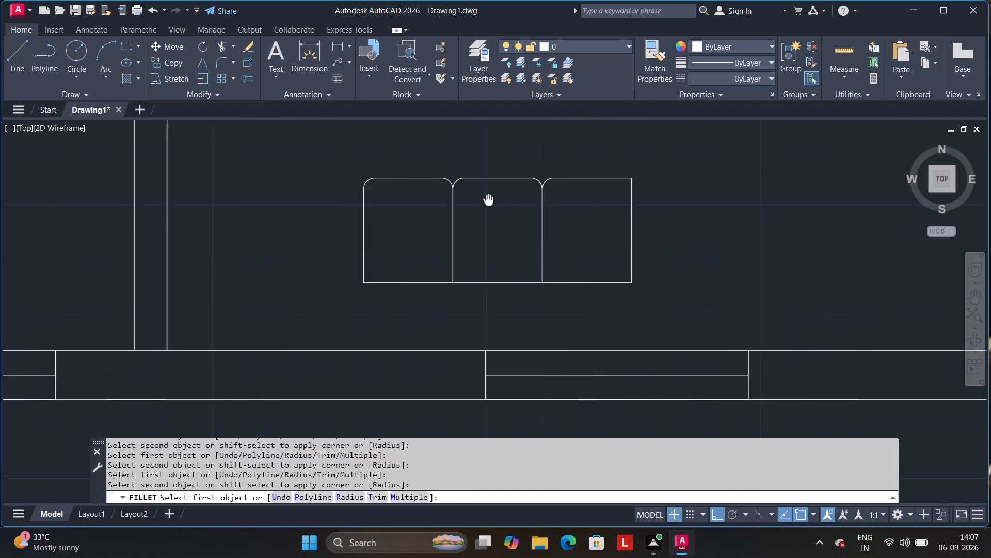
middle_click_drag(450, 206, 438, 209)
left_click(553, 188)
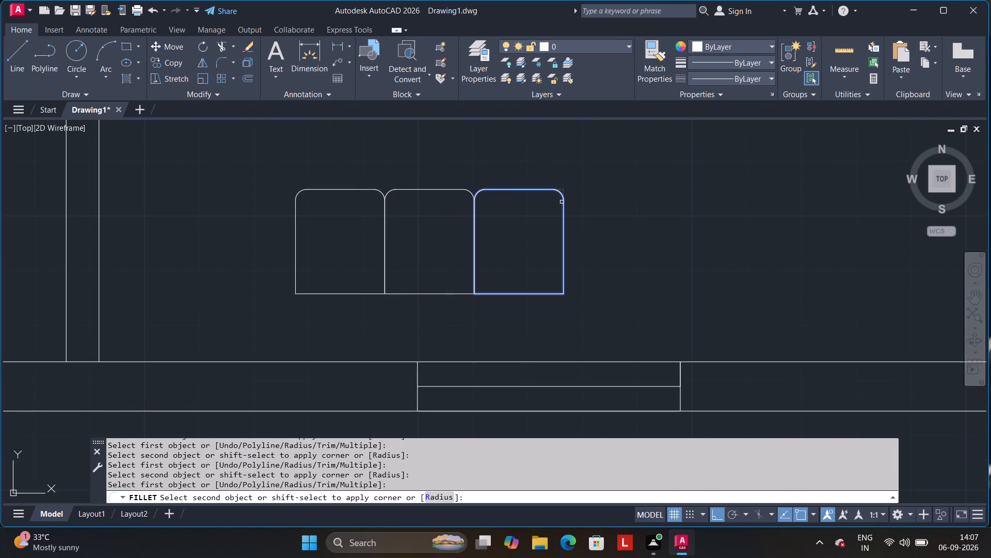
left_click(562, 202)
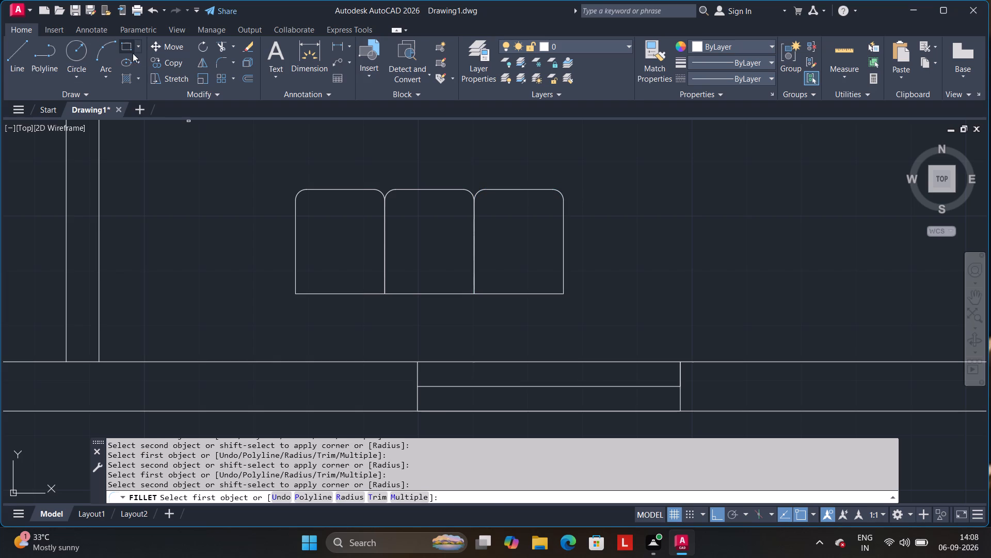
Draw the sofa's arm and back outline with lines around the three seats, starting about 5 1/2" west and 1'-7 1/2" south.
left_click(14, 55)
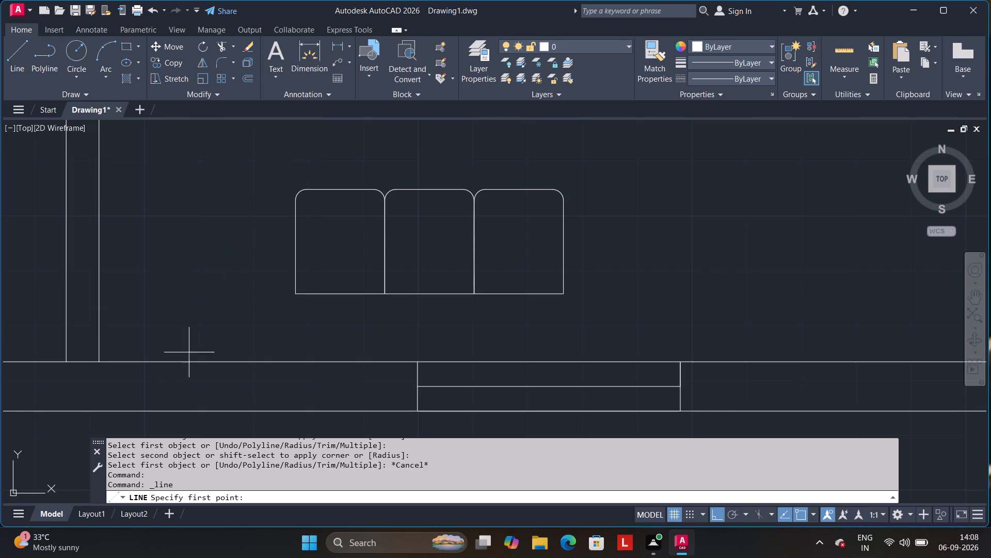
scroll(283, 236, "up", 1)
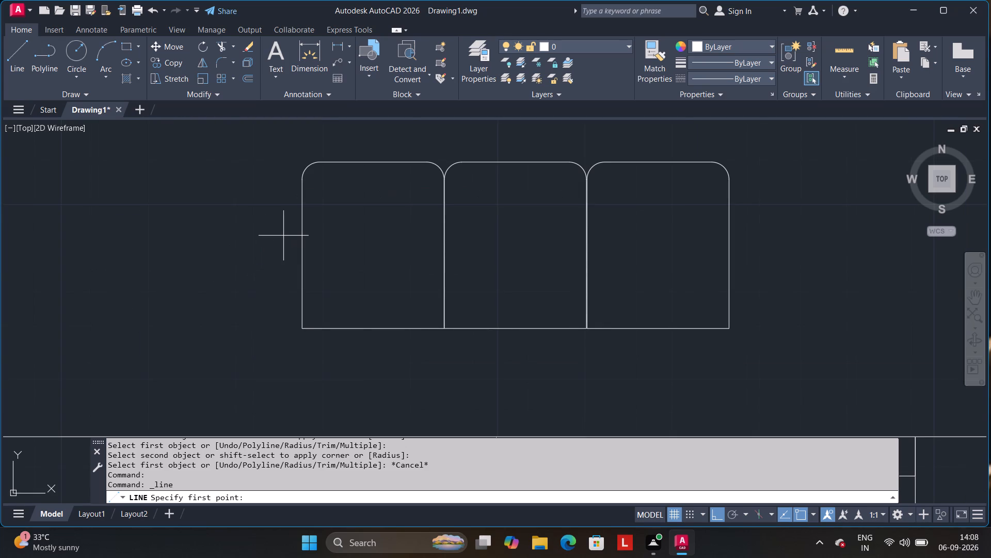
left_click(302, 199)
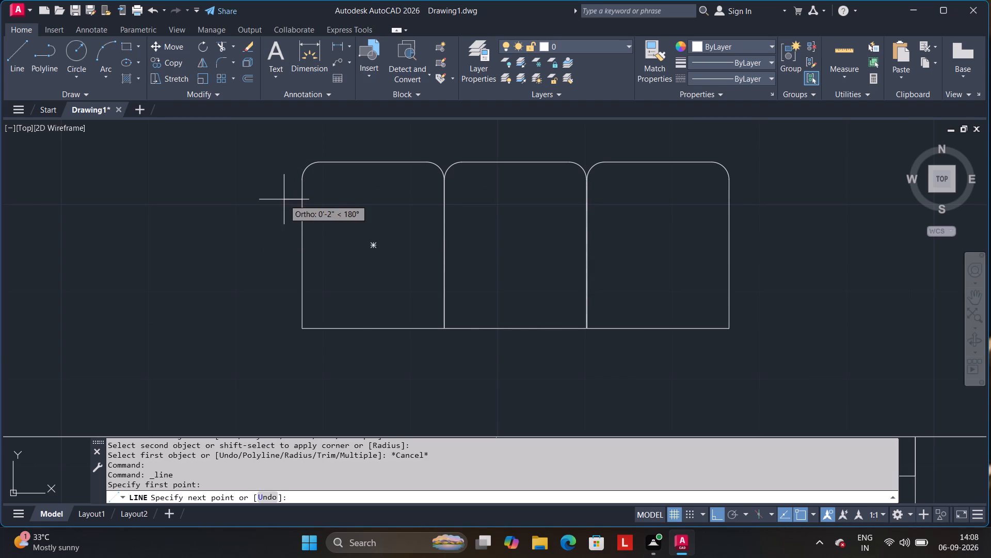
left_click(253, 210)
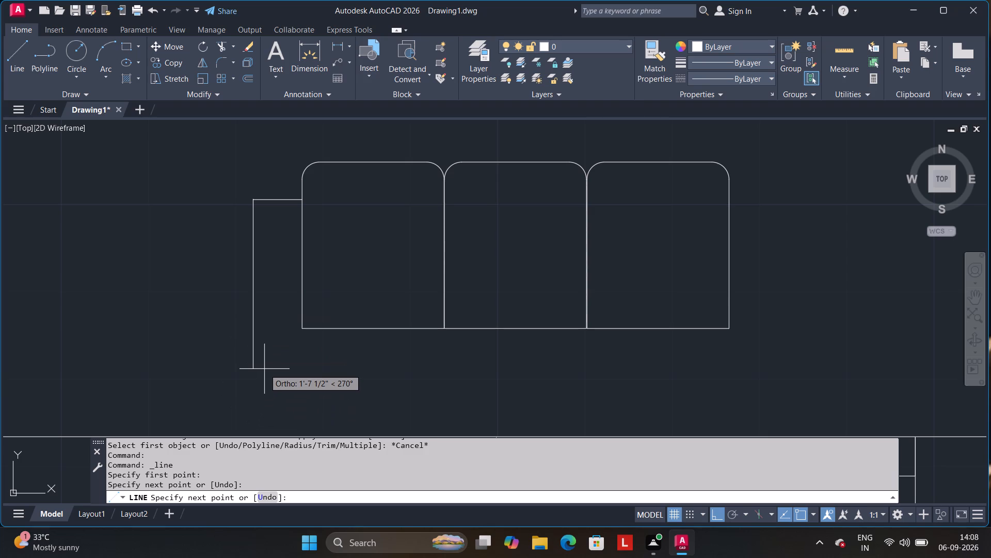
left_click(265, 369)
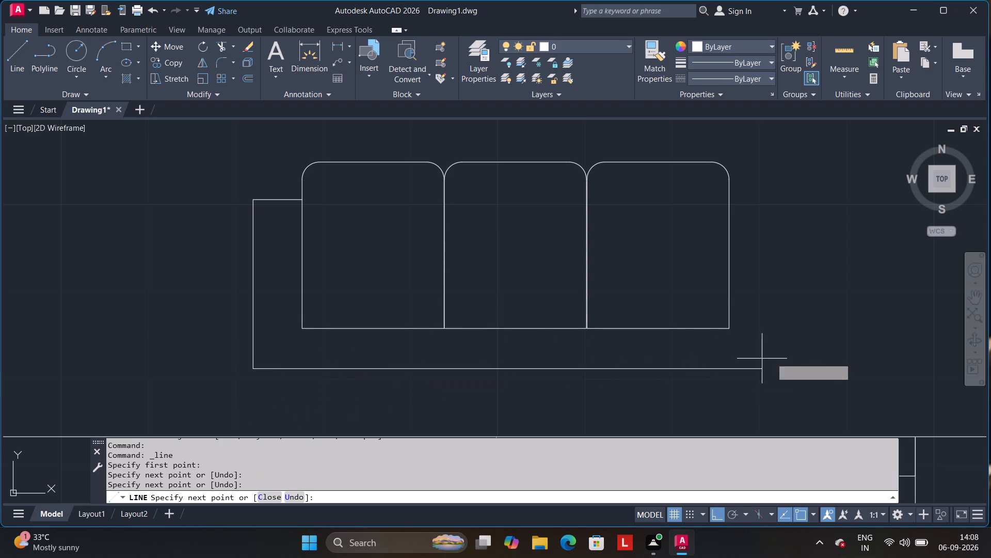
left_click(777, 356)
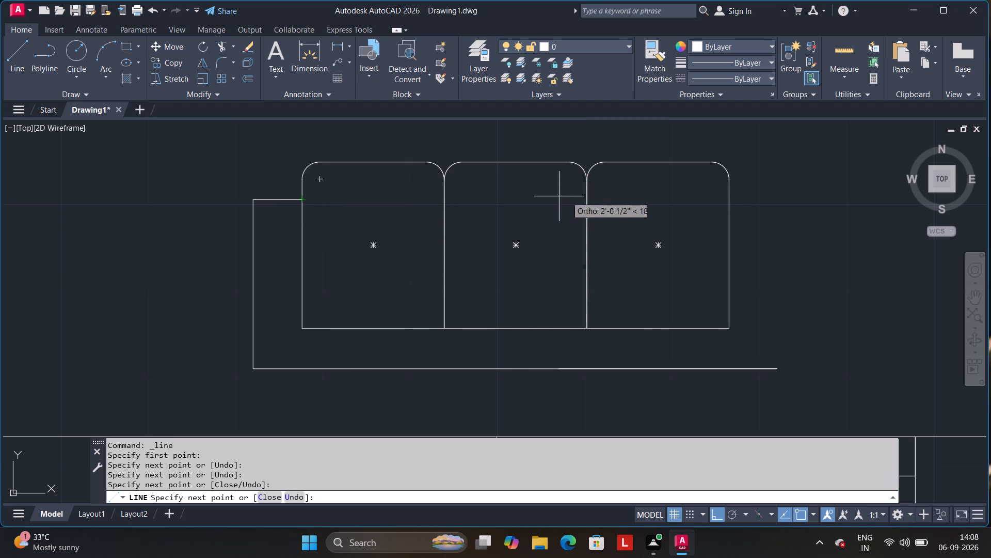
left_click(779, 199)
left_click(728, 203)
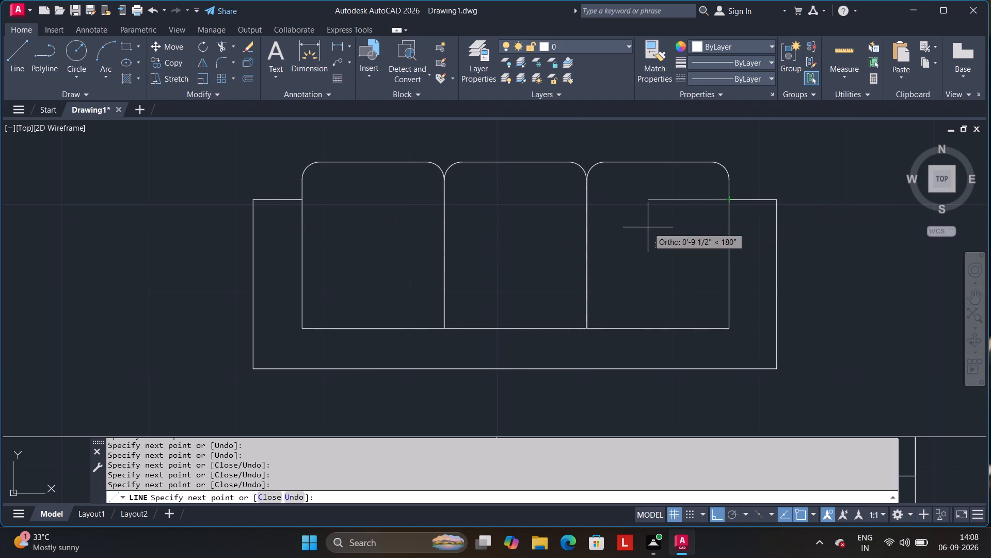
key("Return")
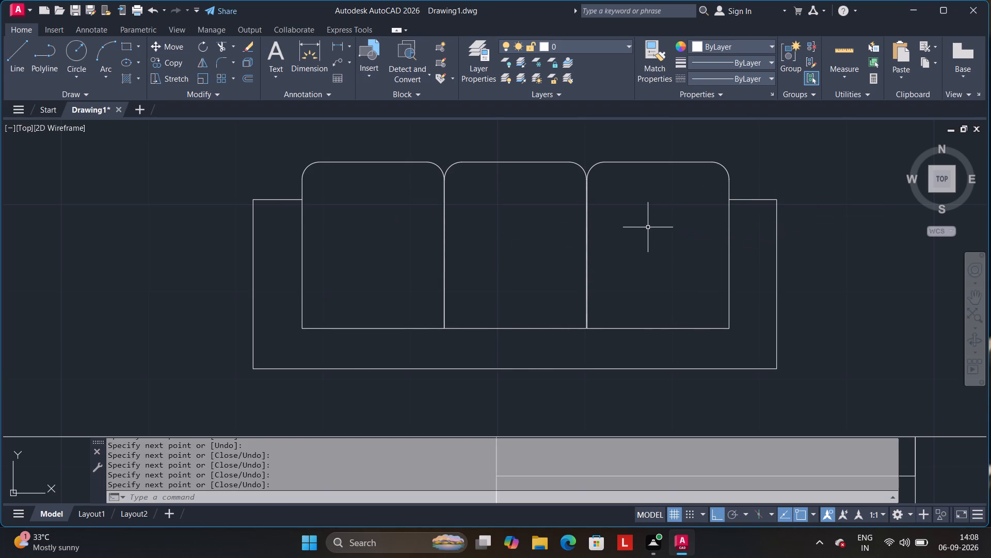
Fillet all four outer corners of the sofa's arm and back outline with a 2" radius, using the Multiple option.
left_click(219, 66)
left_click(357, 497)
type("2\"")
key("Return")
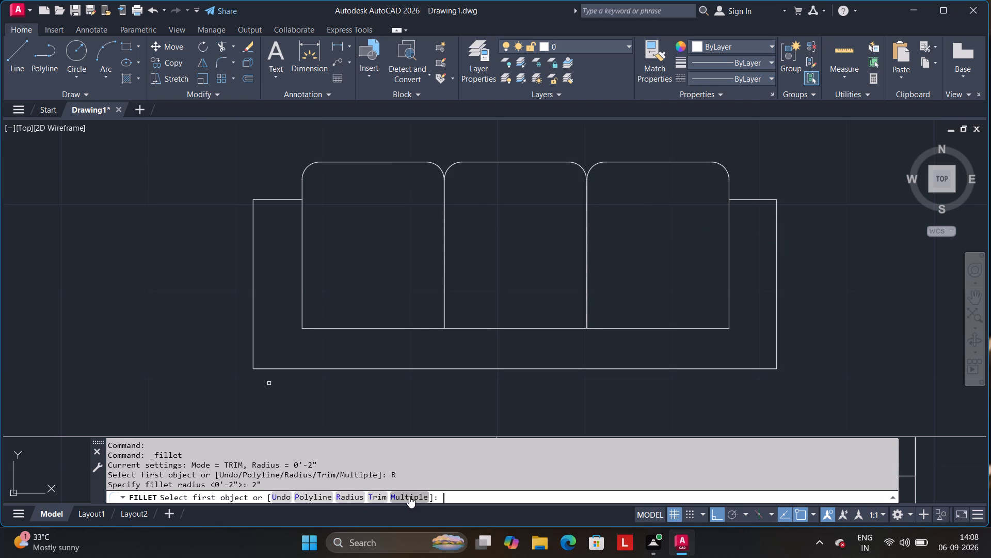
left_click(409, 497)
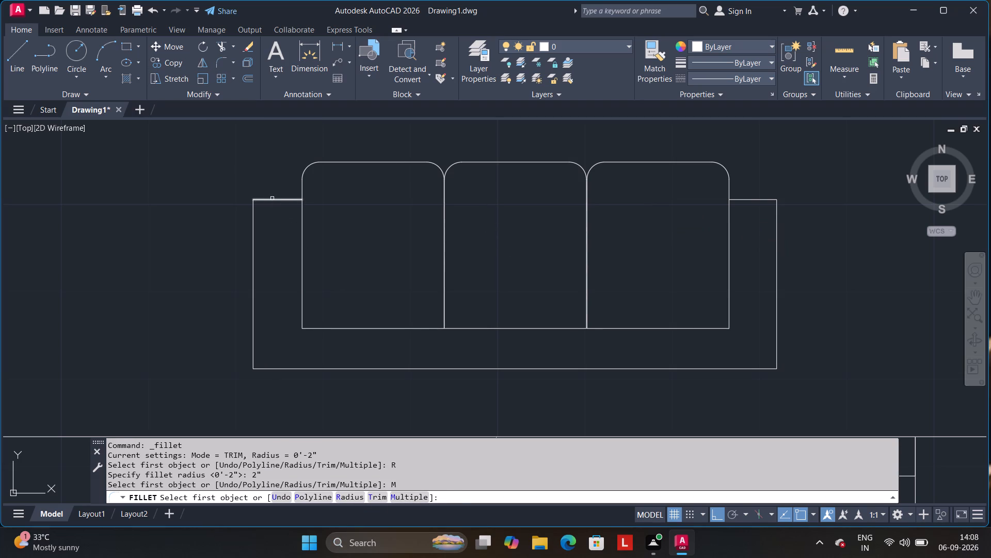
left_click(272, 198)
left_click(253, 218)
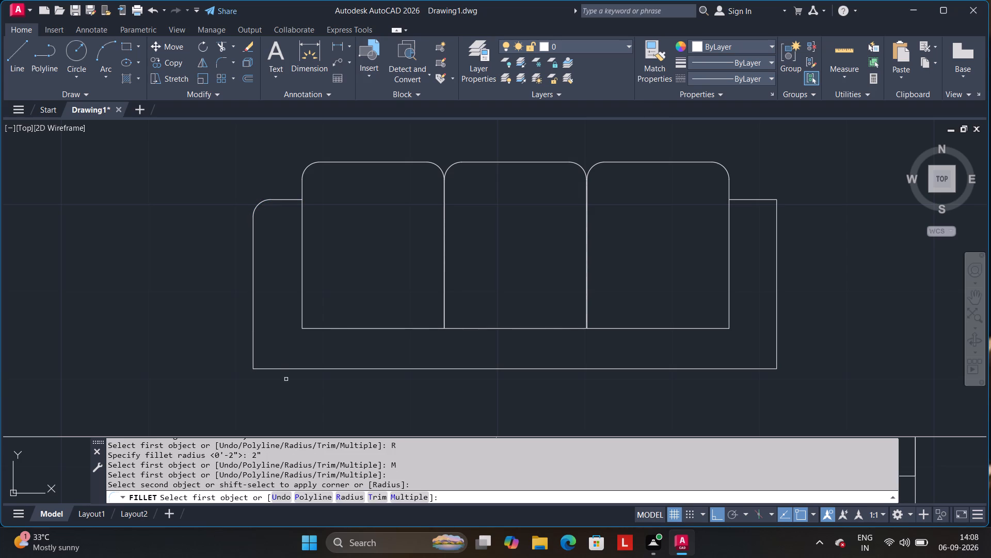
left_click(281, 367)
left_click(251, 356)
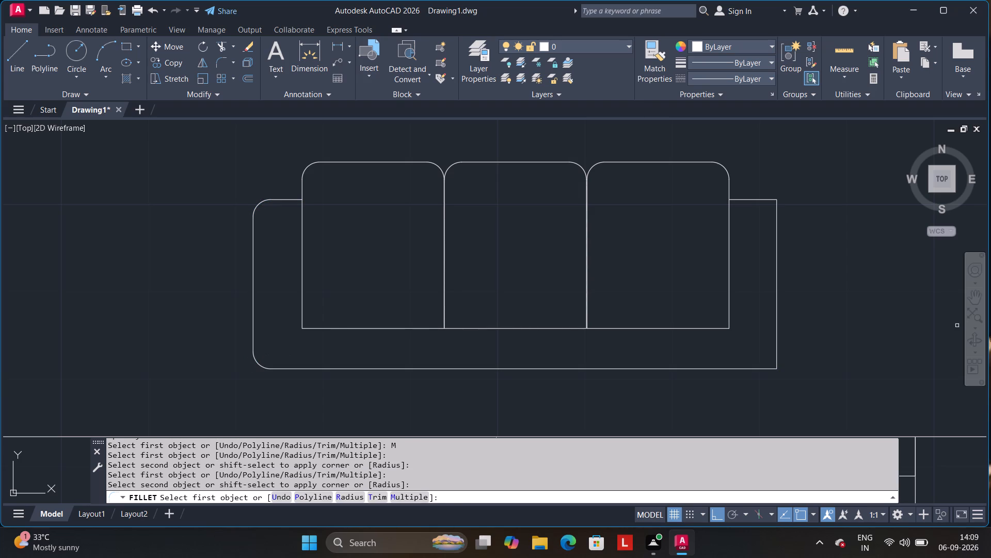
left_click(777, 360)
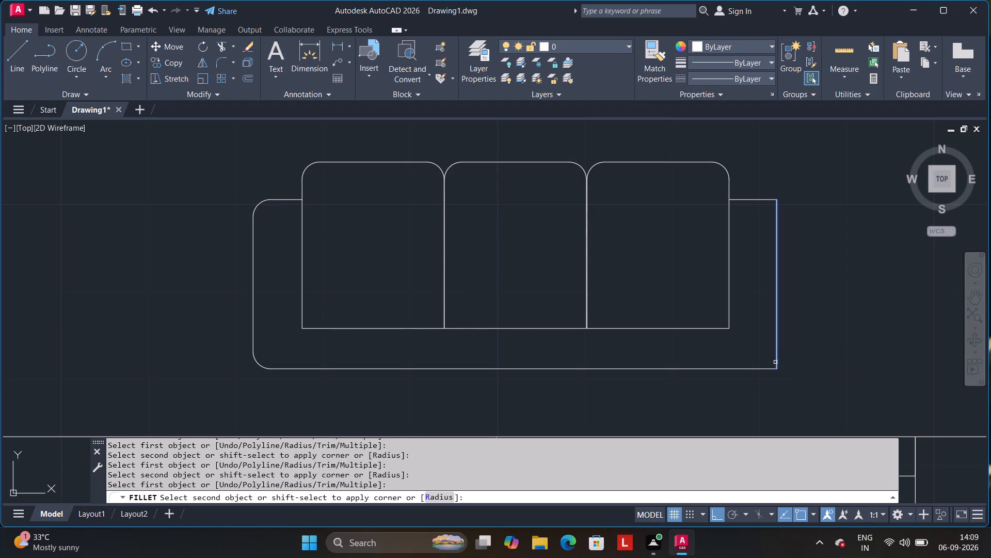
left_click(769, 367)
left_click(762, 197)
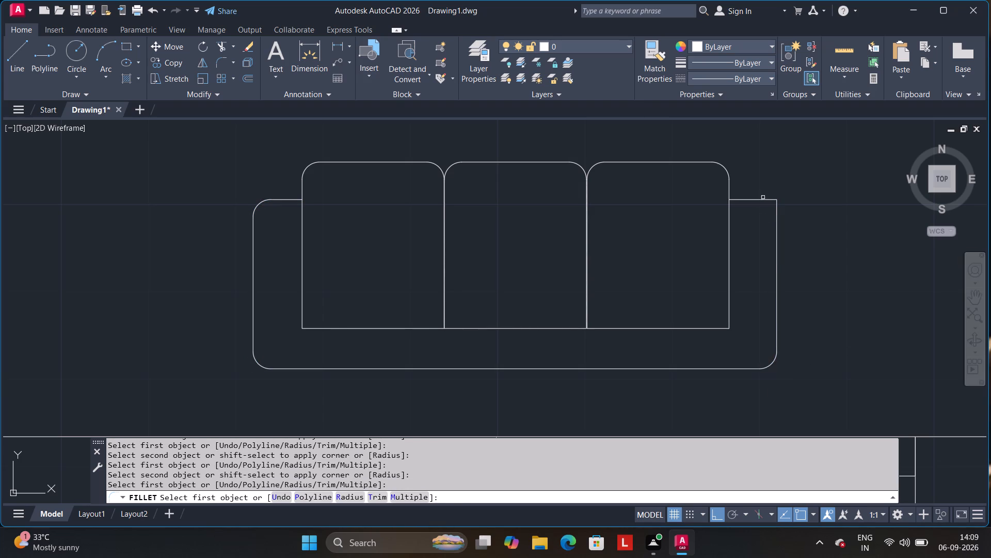
left_click(769, 199)
left_click(776, 213)
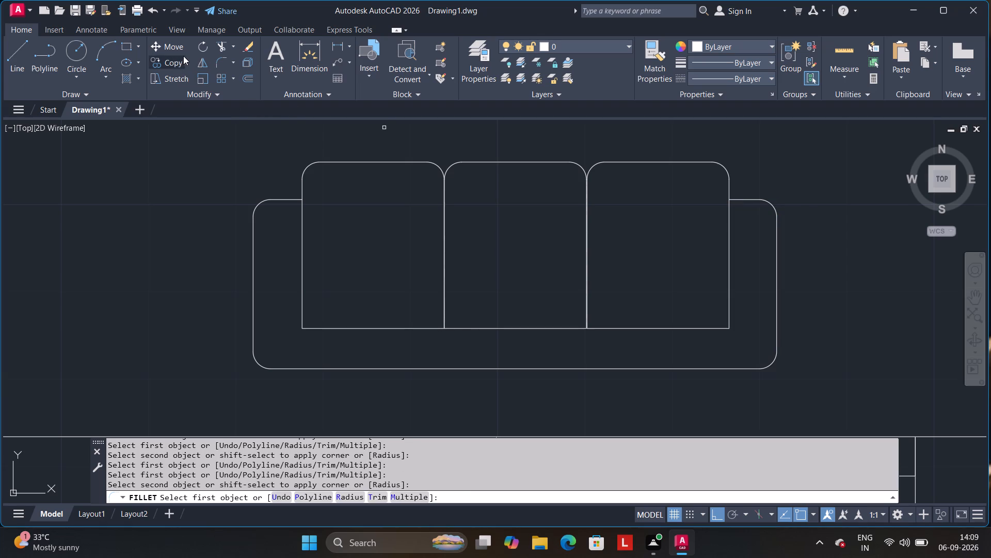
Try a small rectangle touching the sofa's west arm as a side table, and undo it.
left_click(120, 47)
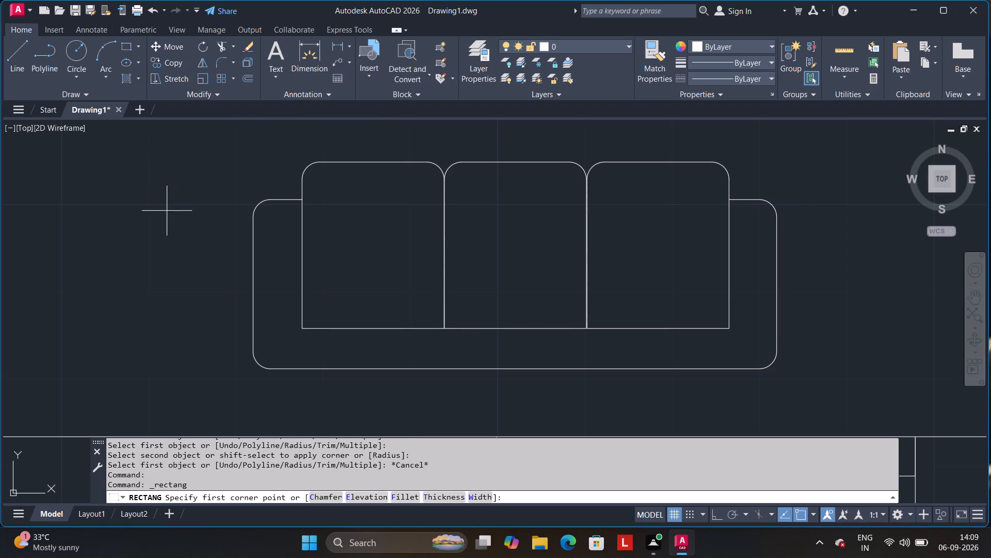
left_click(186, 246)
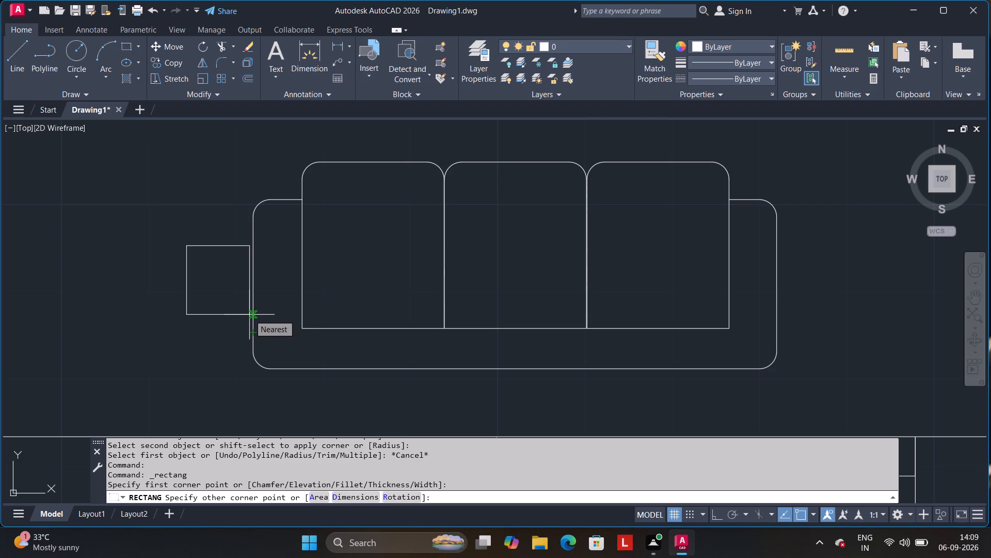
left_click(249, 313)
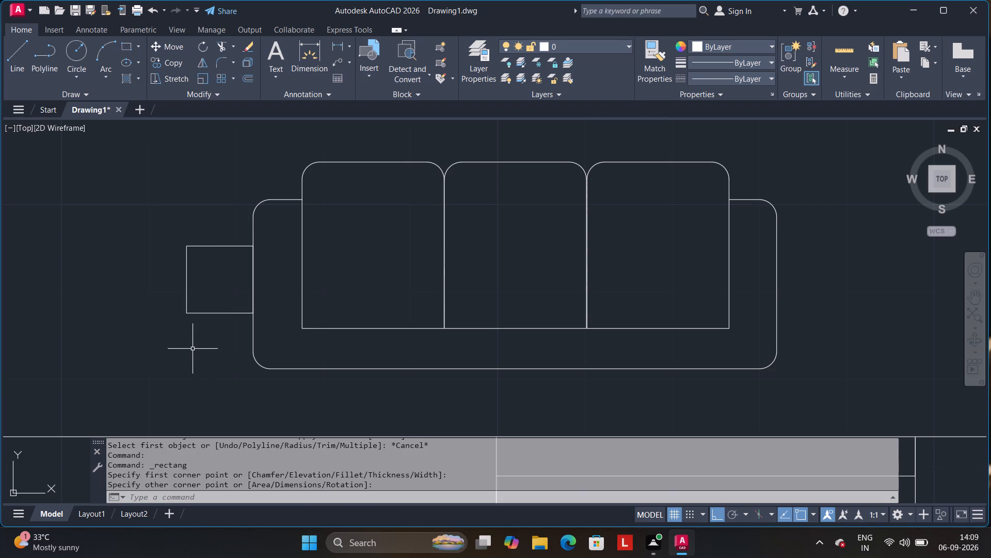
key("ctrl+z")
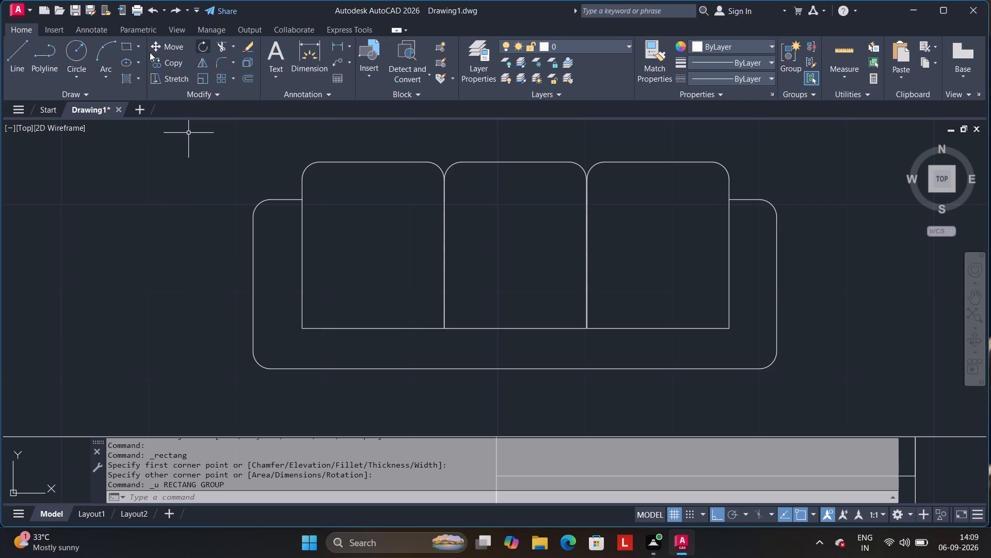
Draw a nearly square side-table rectangle just west of the sofa, leaving a small gap to its arm.
left_click(130, 51)
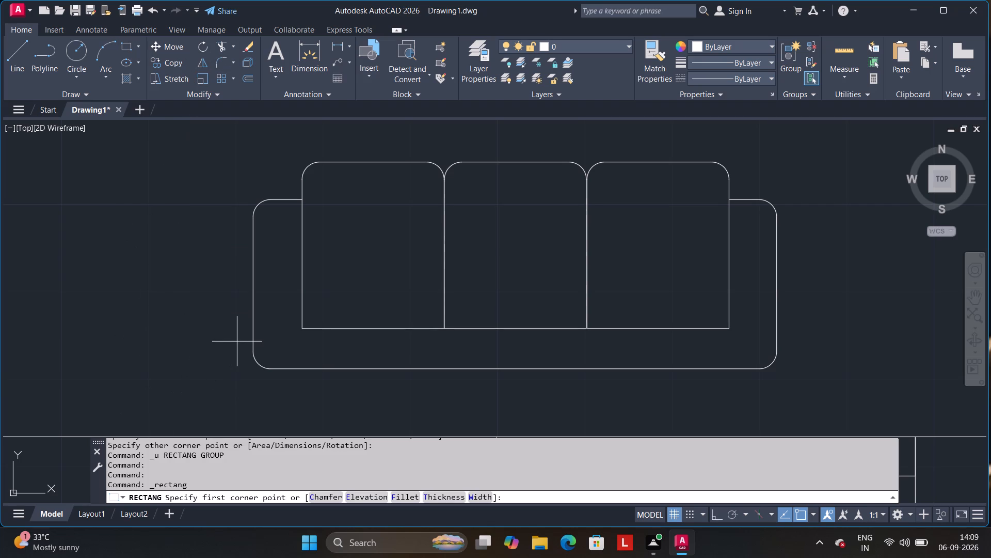
left_click(243, 340)
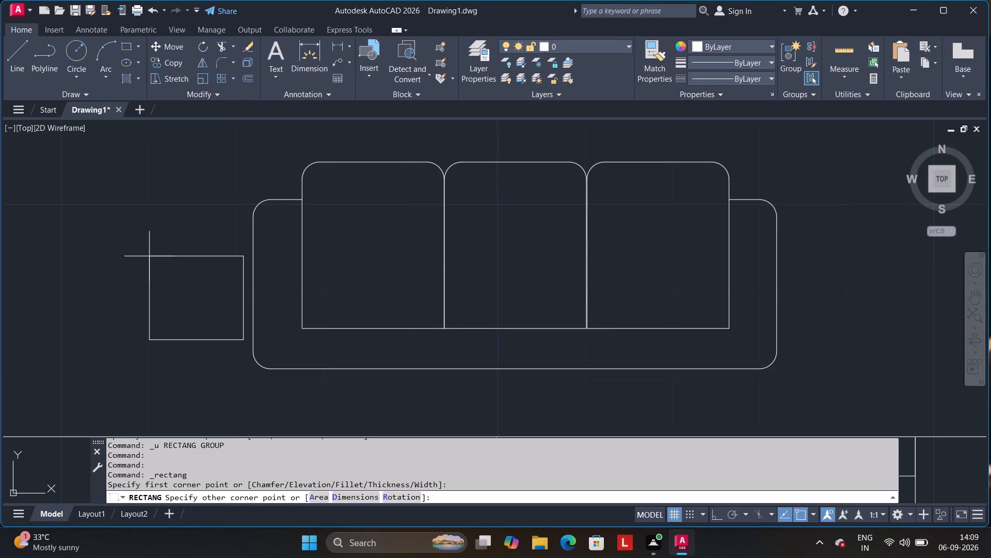
left_click(115, 220)
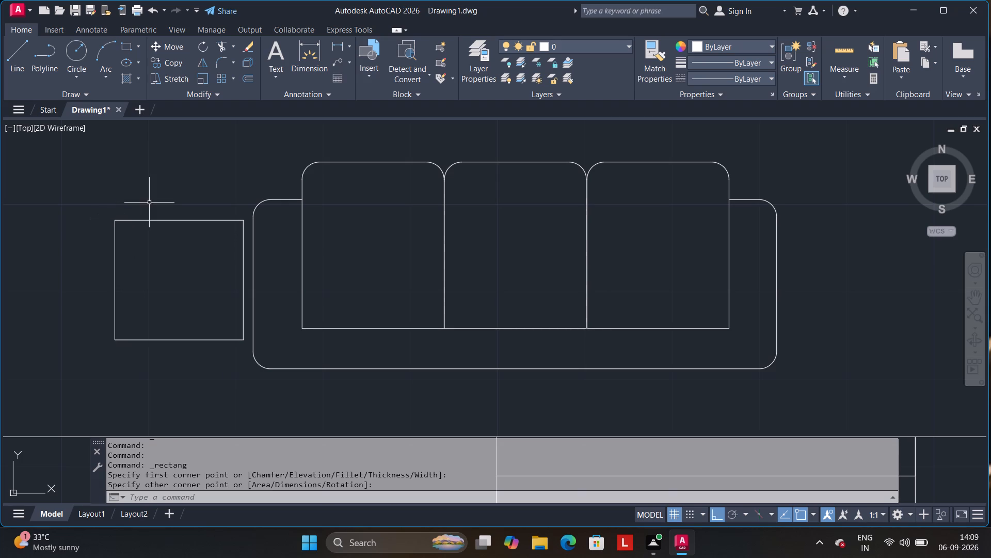
Copy the side-table rectangle straight across to the sofa's east side, leaving a similar small gap.
left_click(163, 219)
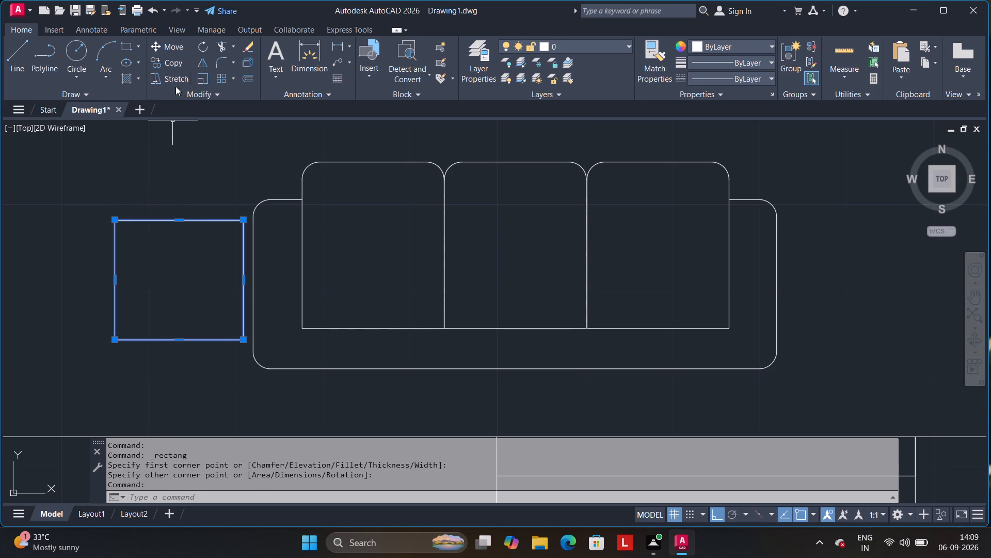
left_click(175, 56)
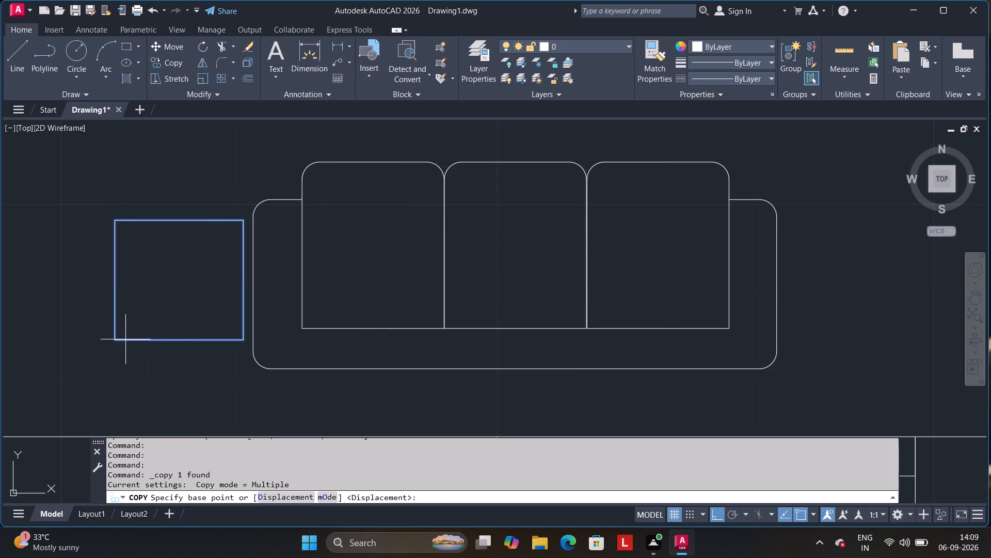
left_click(112, 341)
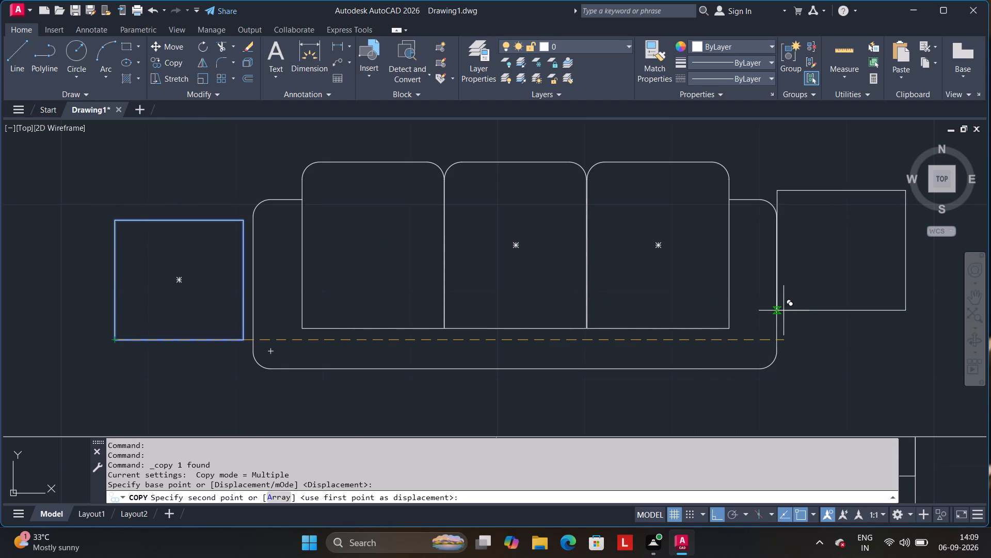
left_click(786, 311)
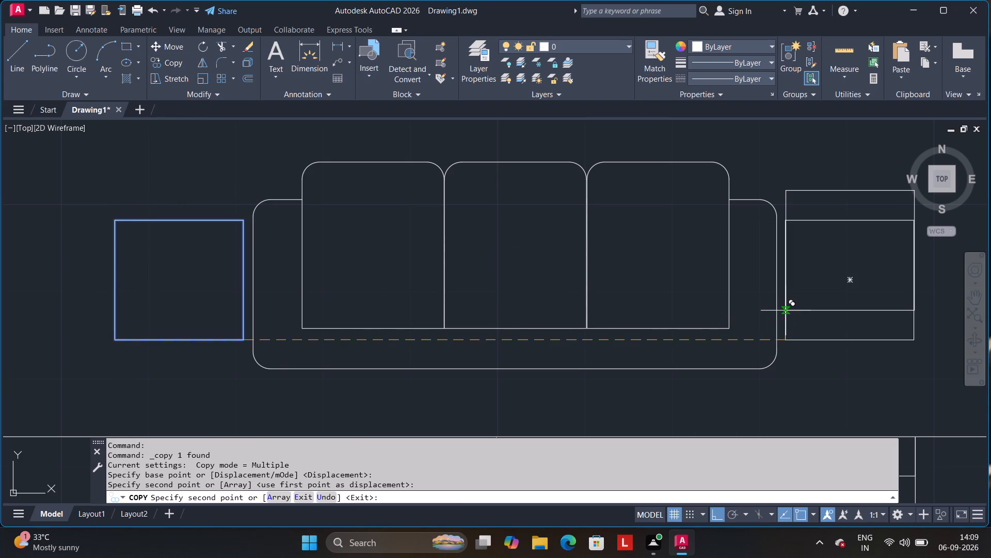
key("Return")
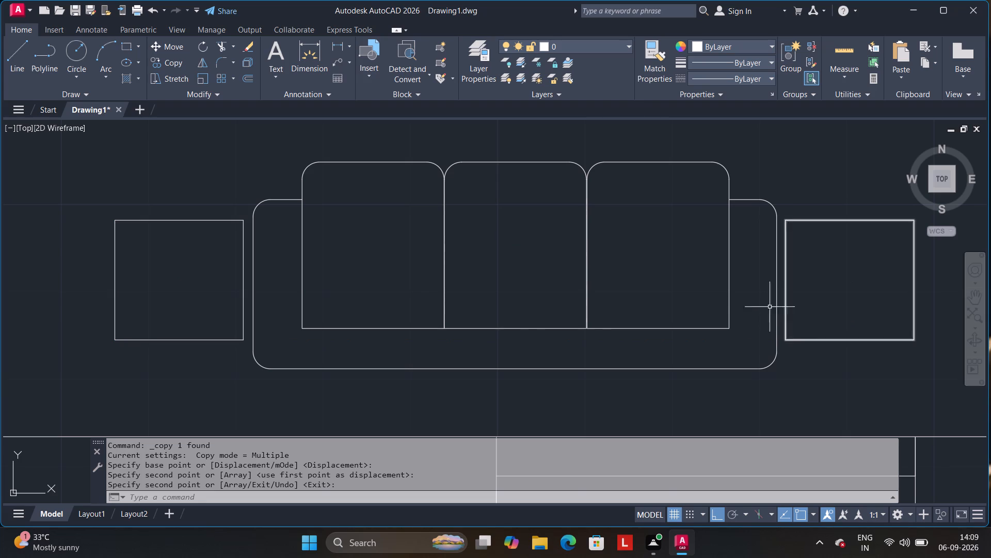
Draw two concentric circles with radii of about 2" and 4 1/2" at the centre of the west side table.
left_click(86, 55)
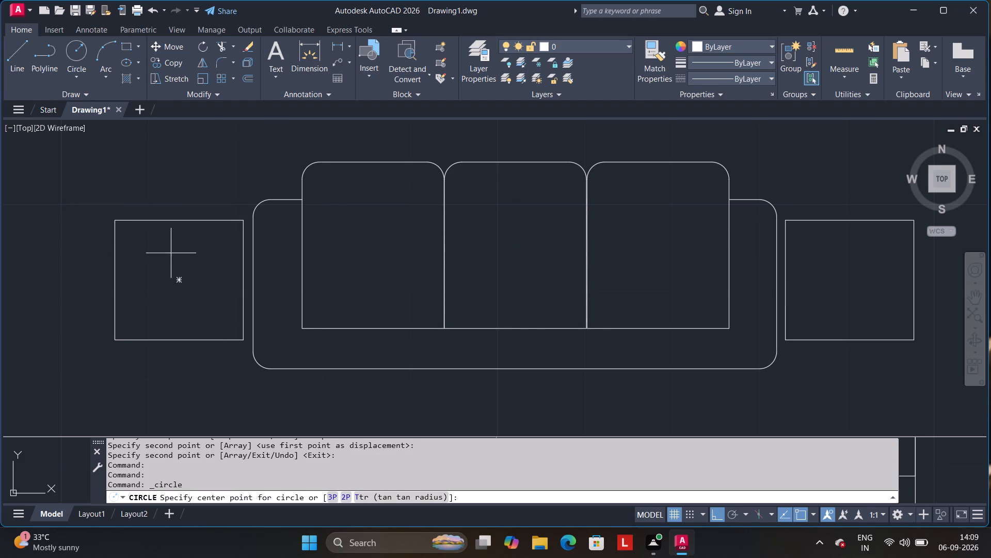
left_click(180, 279)
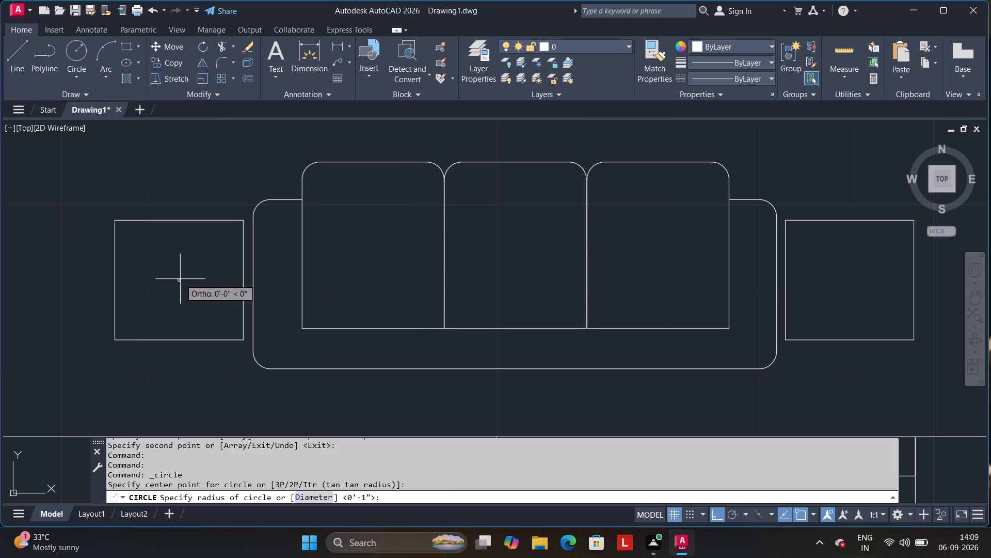
left_click(195, 278)
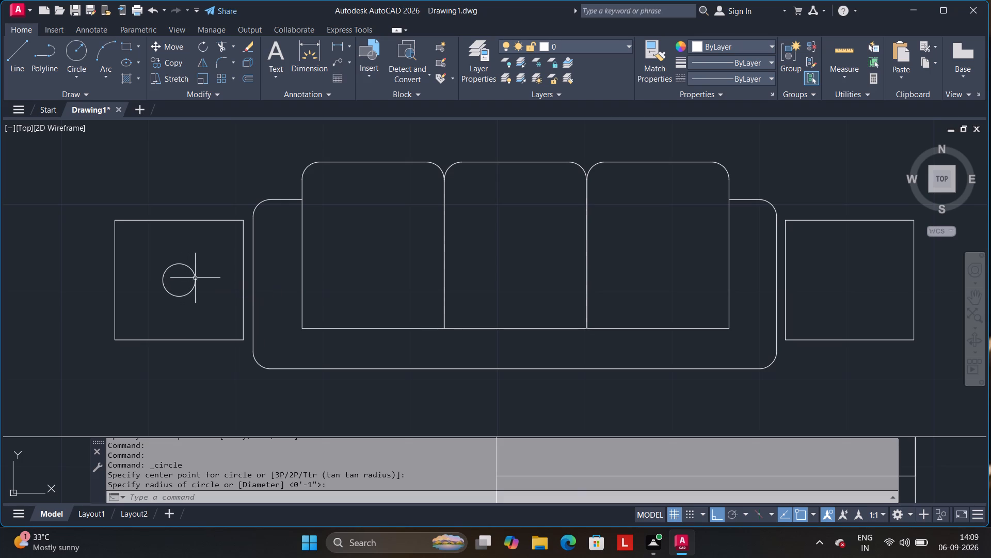
left_click(79, 58)
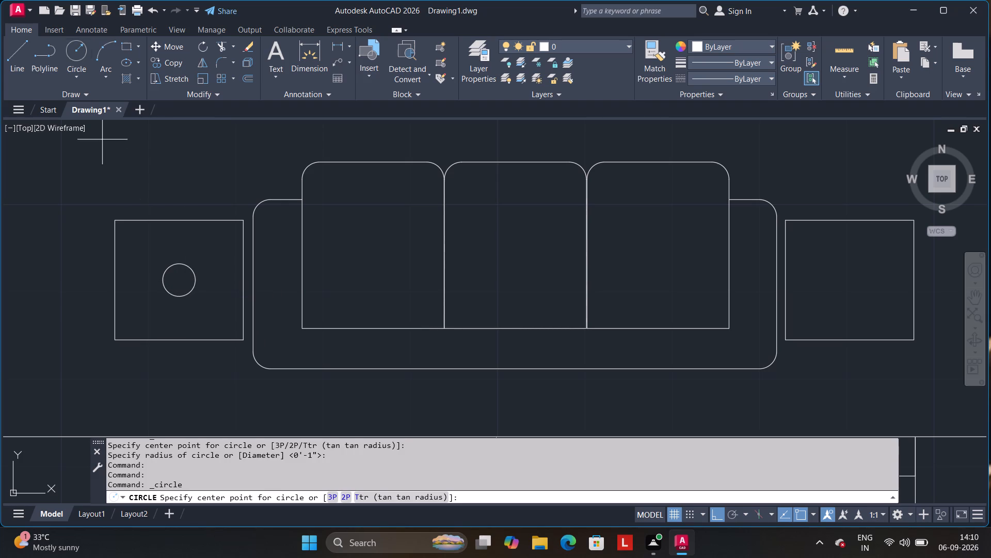
left_click(180, 280)
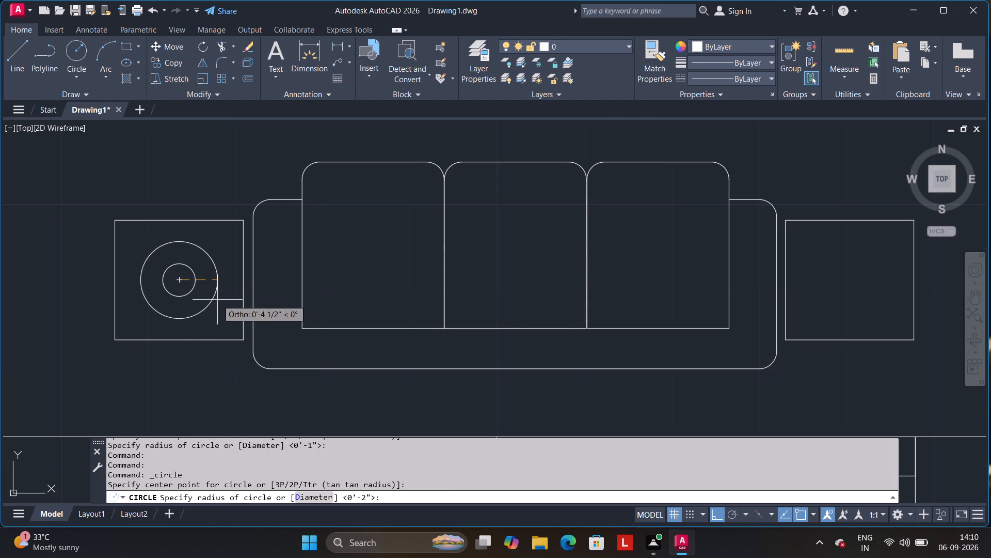
left_click(219, 304)
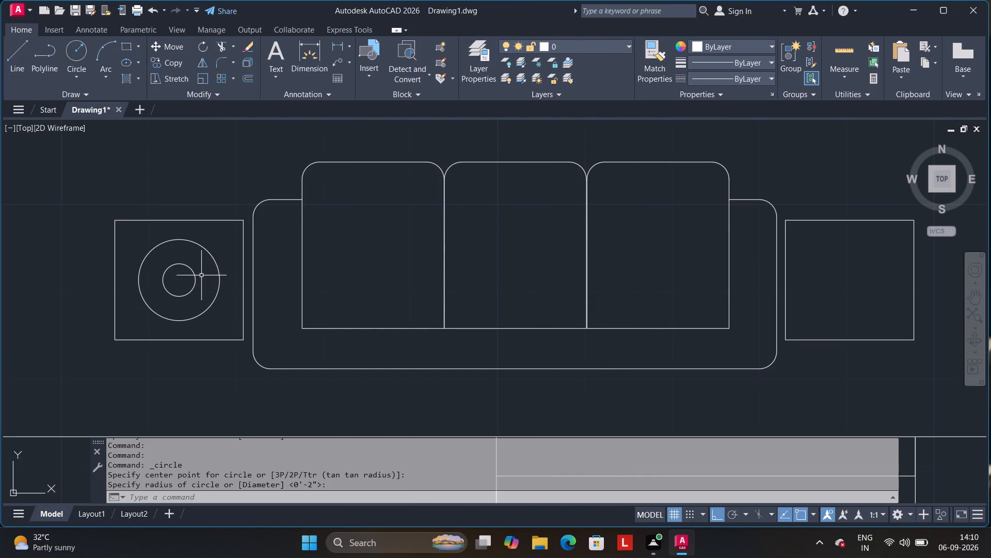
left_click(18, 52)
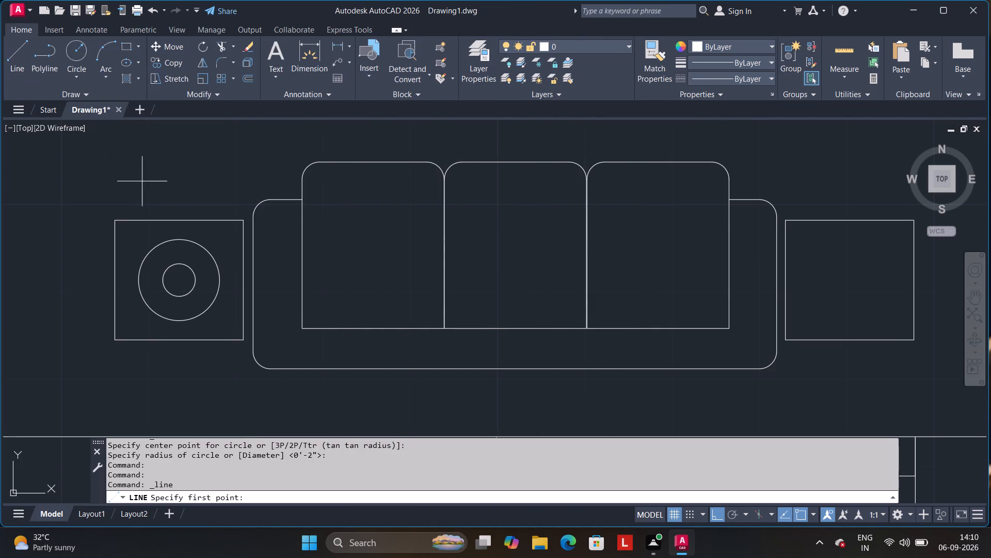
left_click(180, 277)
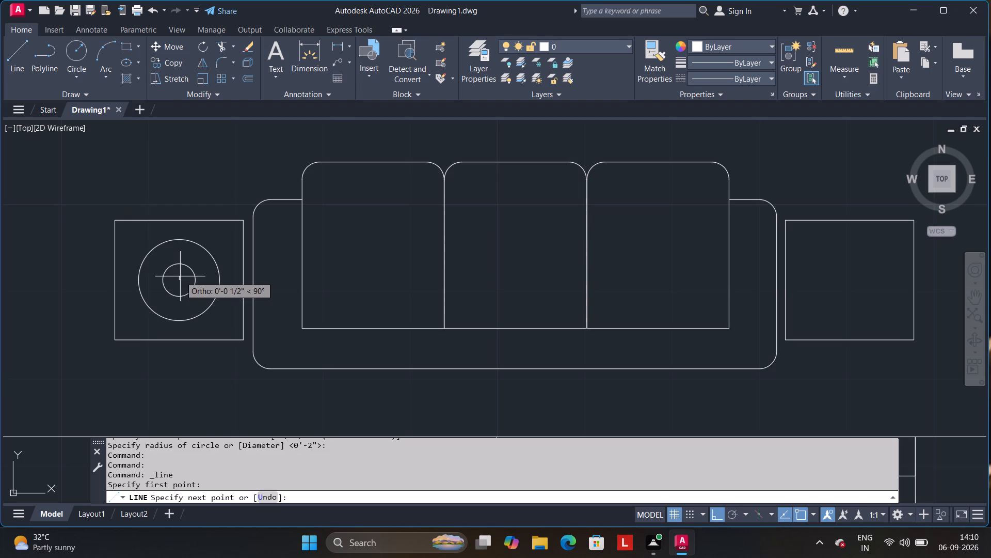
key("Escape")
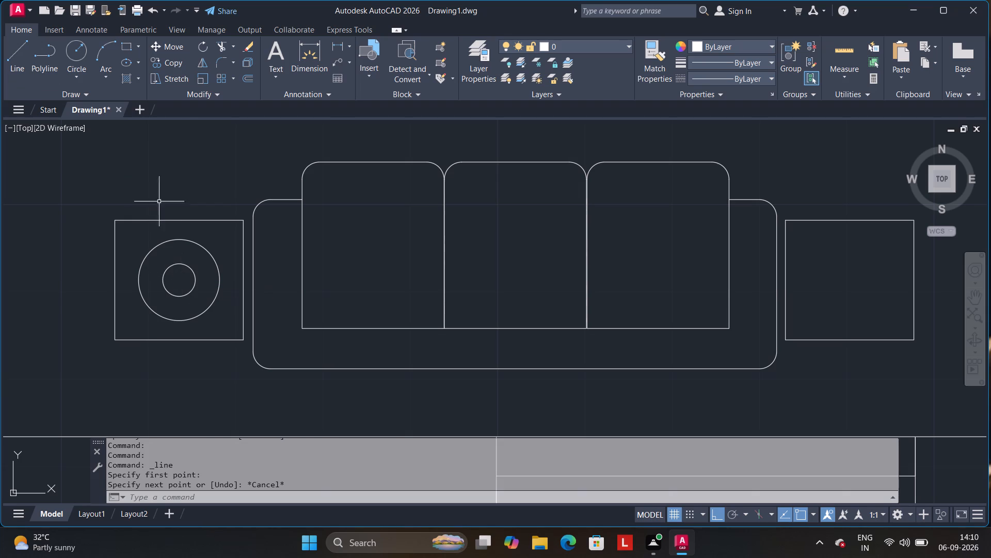
Browse the available hatch patterns for the lamp symbol, and leave the Hatch command without applying one.
left_click(136, 76)
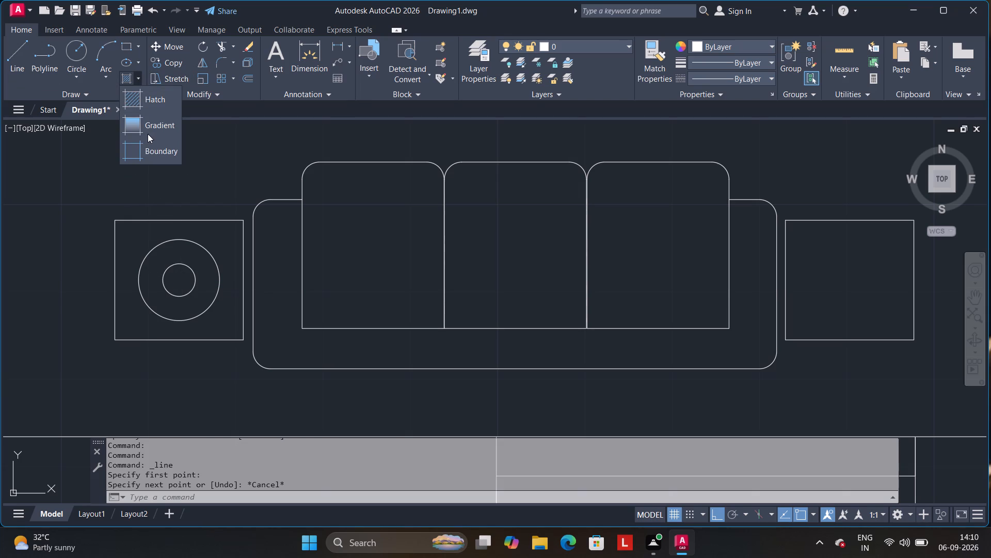
left_click(131, 78)
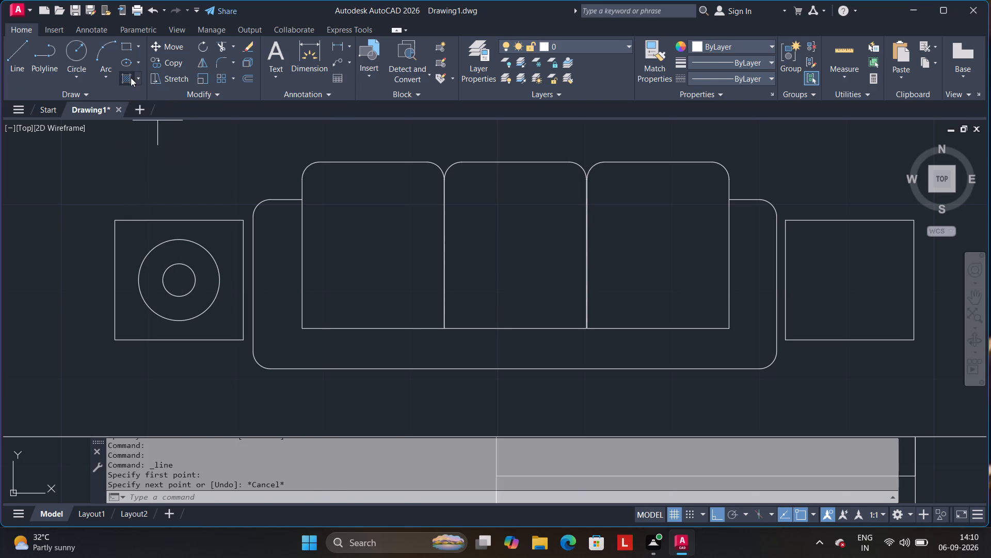
scroll(245, 66, "down", 2)
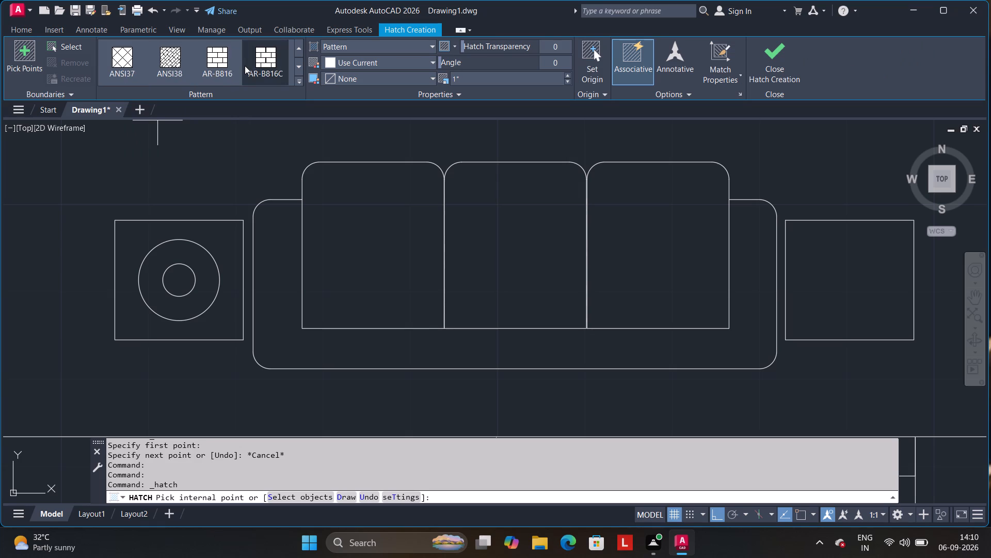
scroll(245, 66, "down", 7)
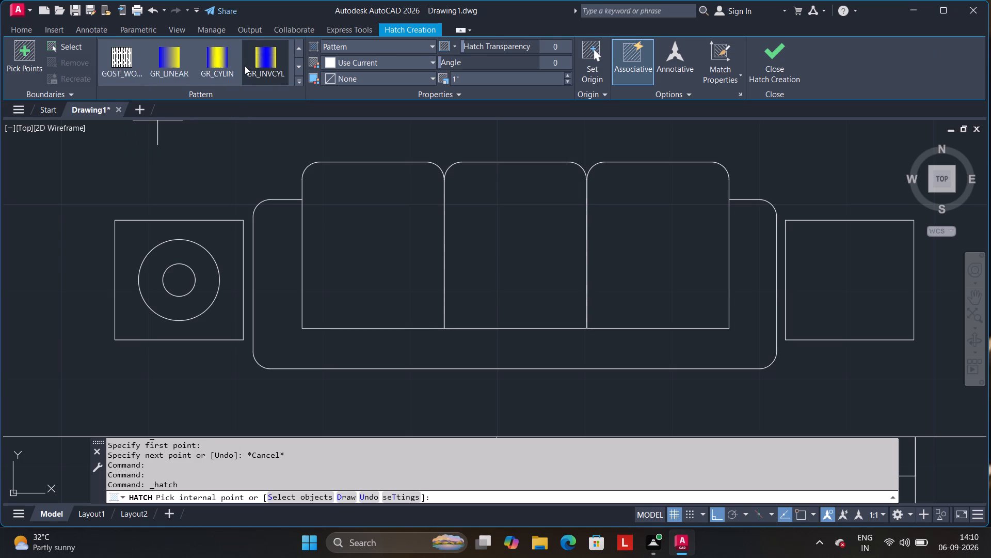
scroll(245, 66, "down", 1)
scroll(245, 66, "up", 4)
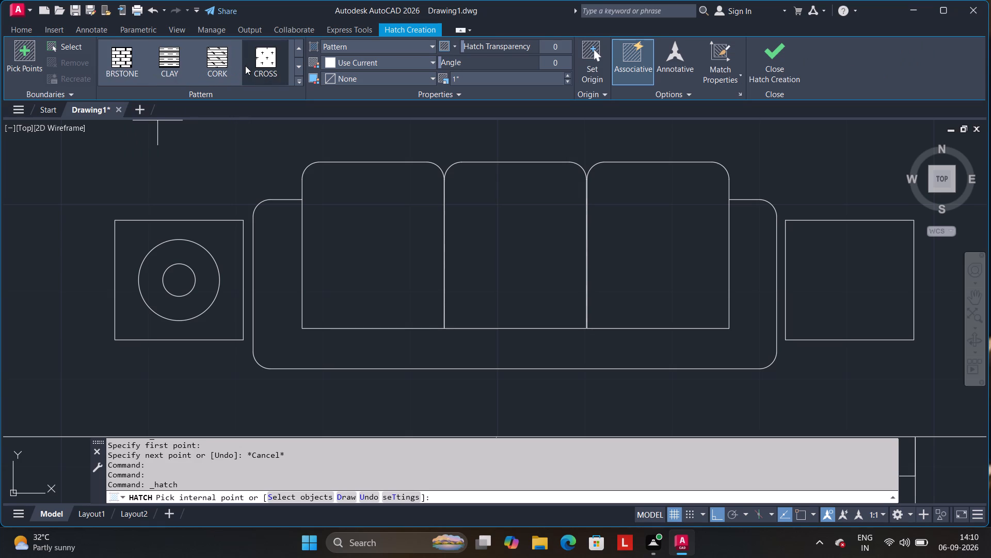
scroll(245, 66, "up", 3)
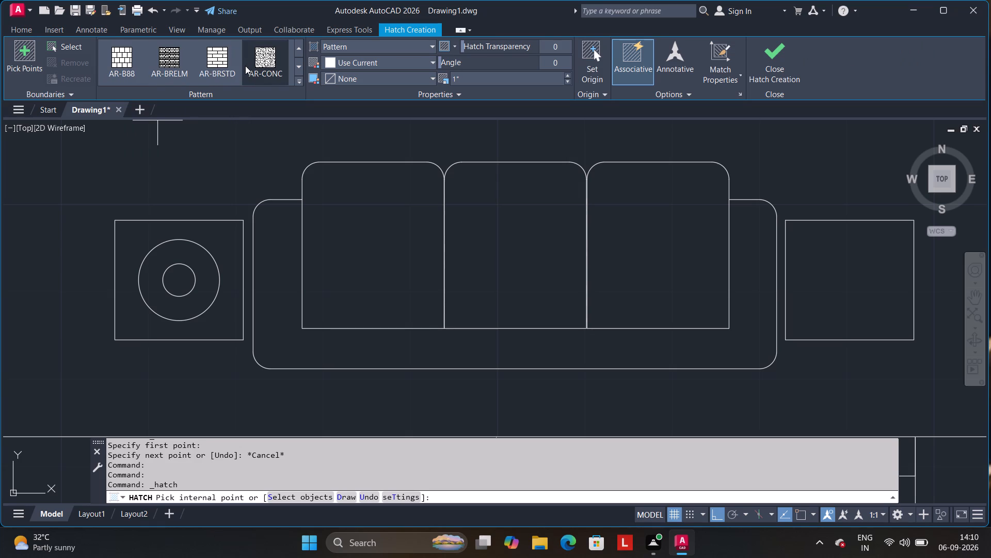
scroll(245, 66, "up", 7)
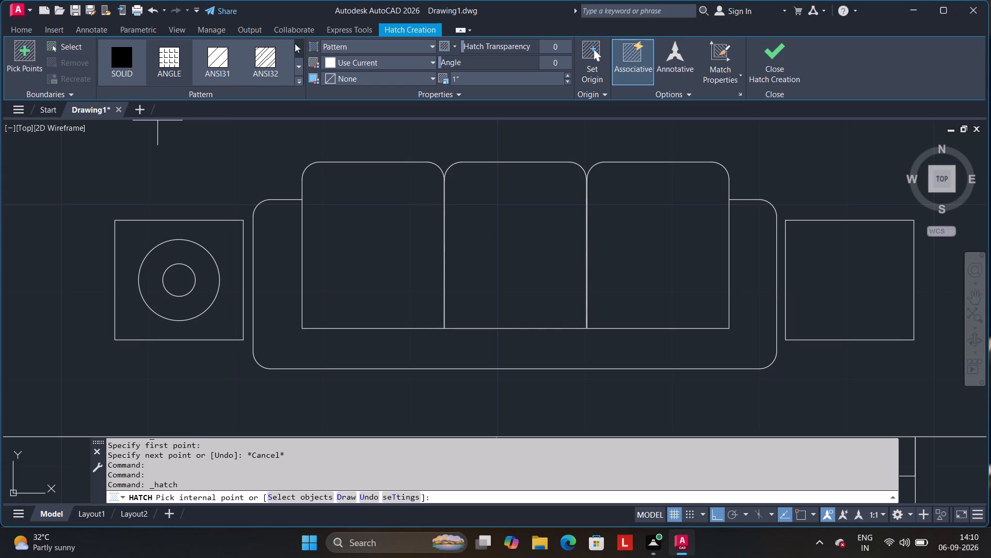
left_click(770, 55)
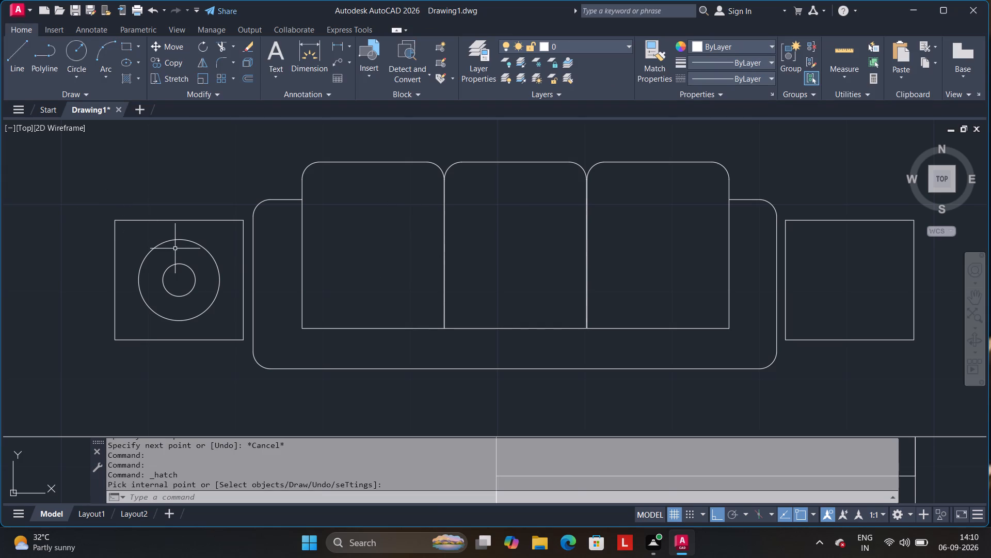
Draw four straight spokes between the two lamp circles on the west side table, at their north, south, west and east points.
left_click(22, 63)
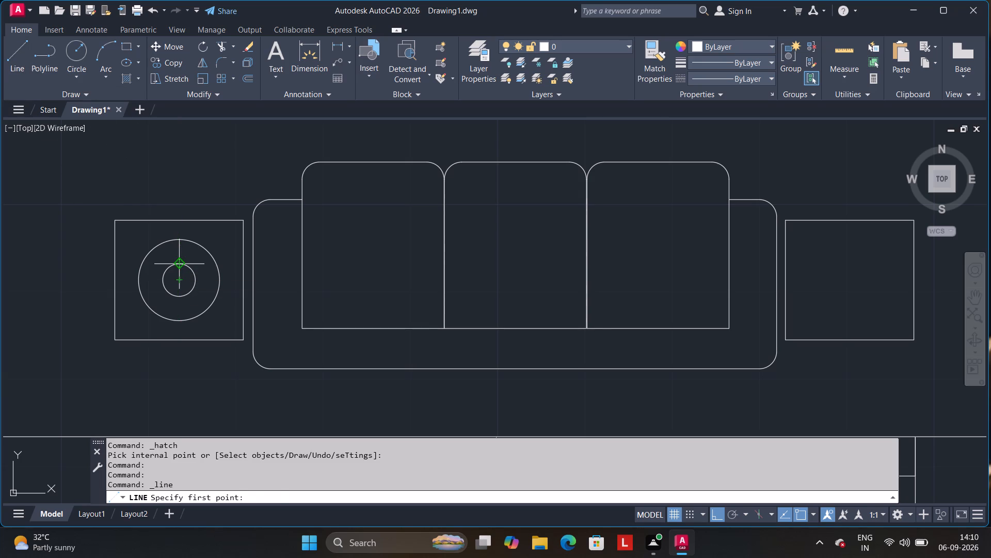
left_click(178, 266)
left_click(180, 241)
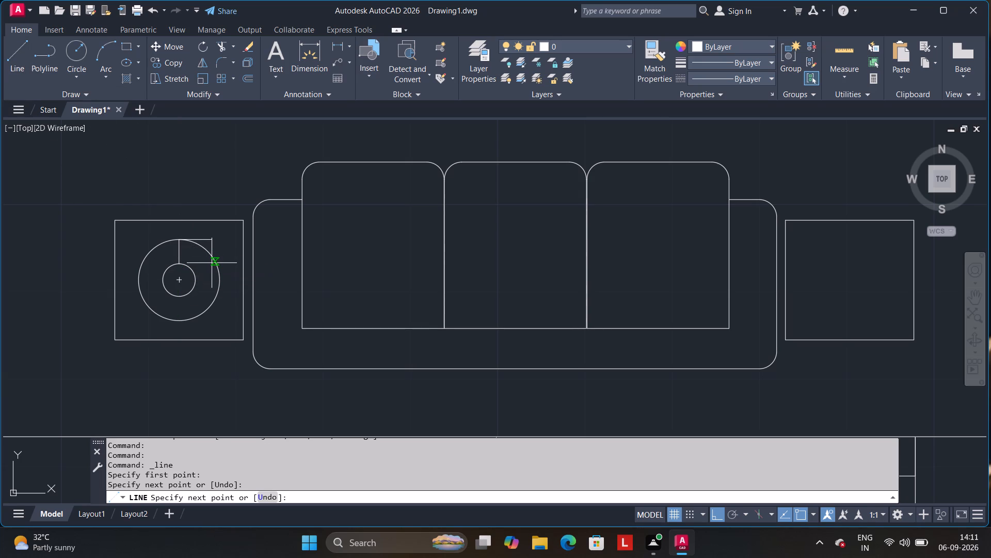
key("space")
key("space")
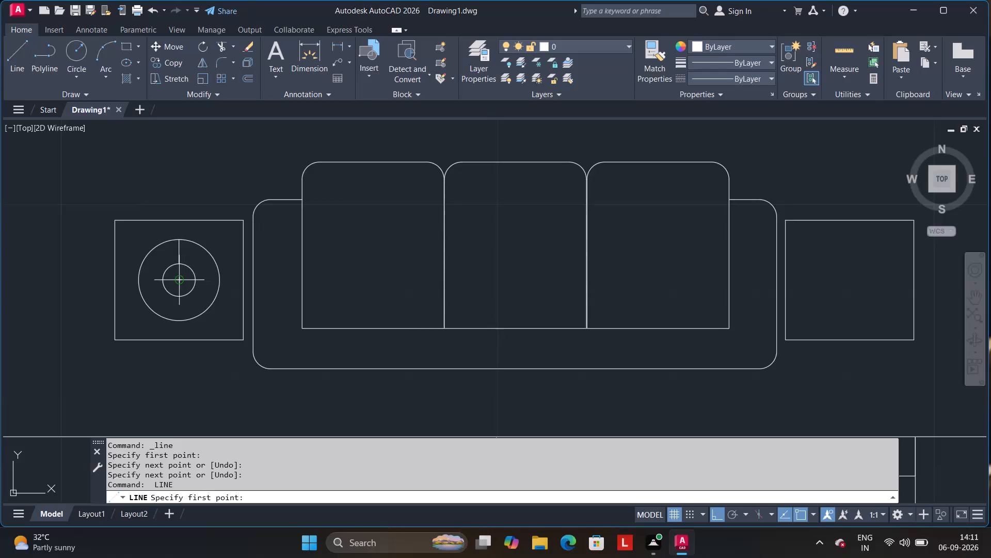
left_click(180, 298)
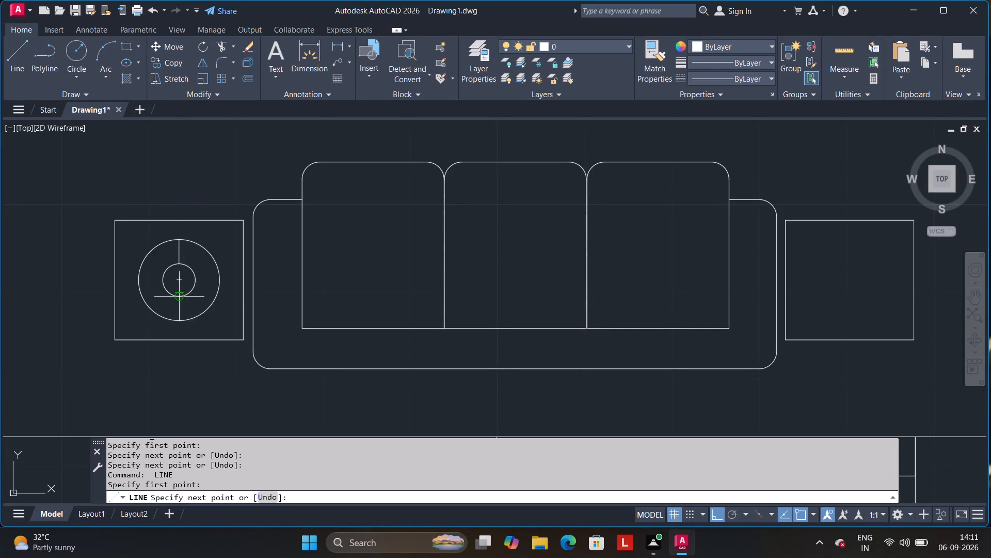
left_click(182, 322)
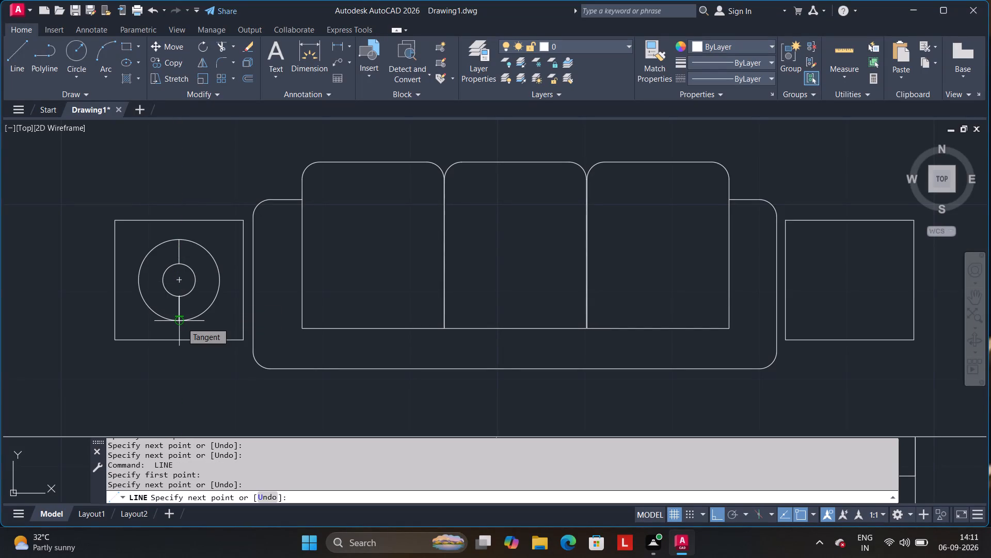
key("Return")
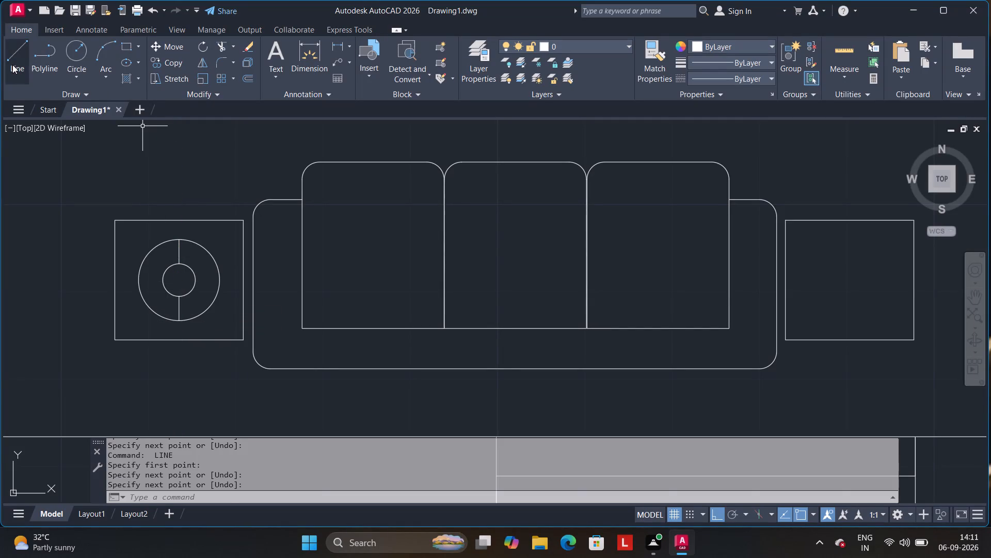
left_click(12, 65)
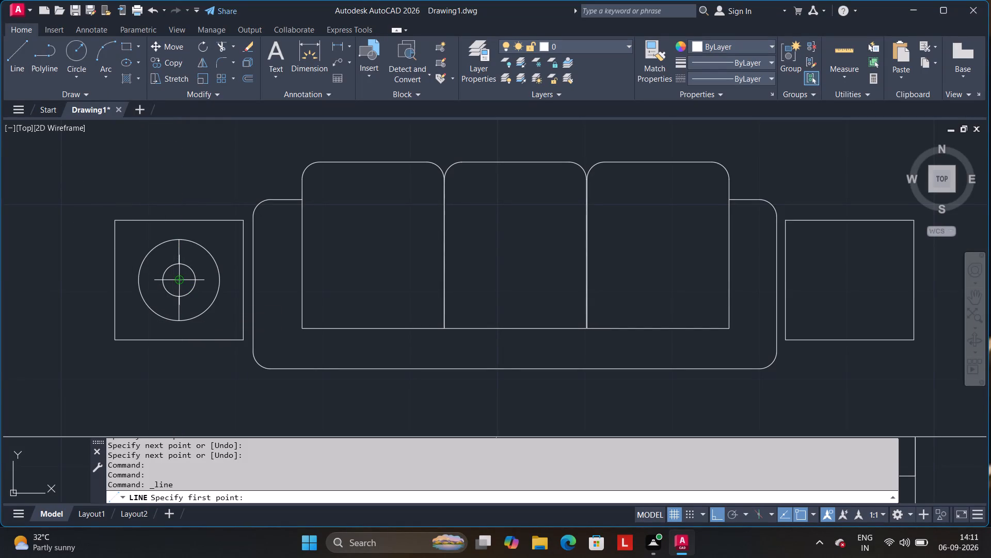
left_click(162, 281)
left_click(135, 283)
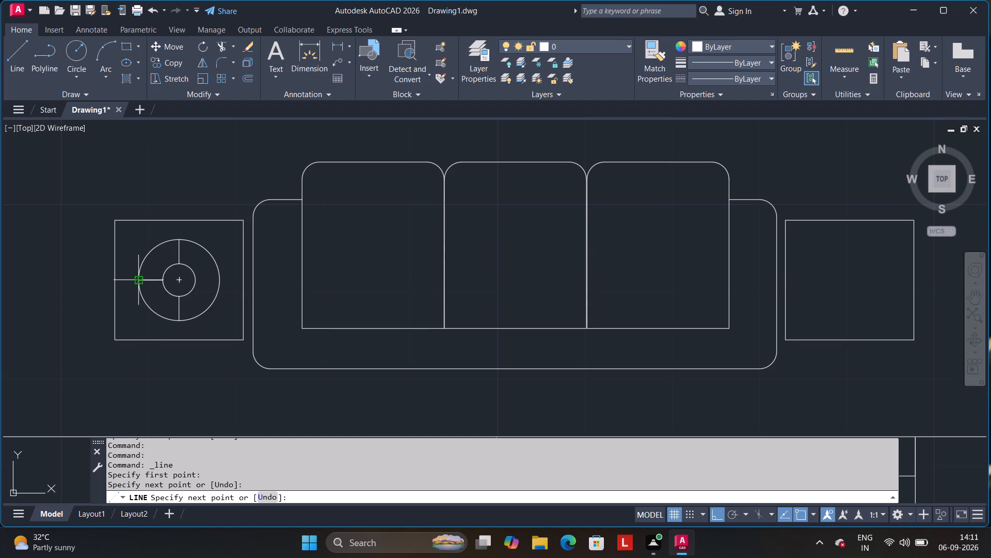
left_click(24, 59)
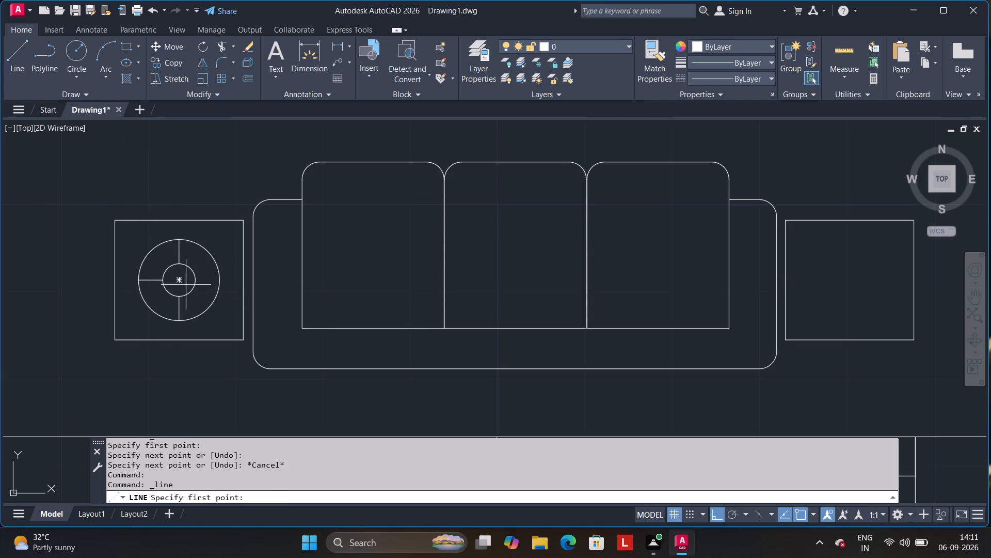
left_click(220, 281)
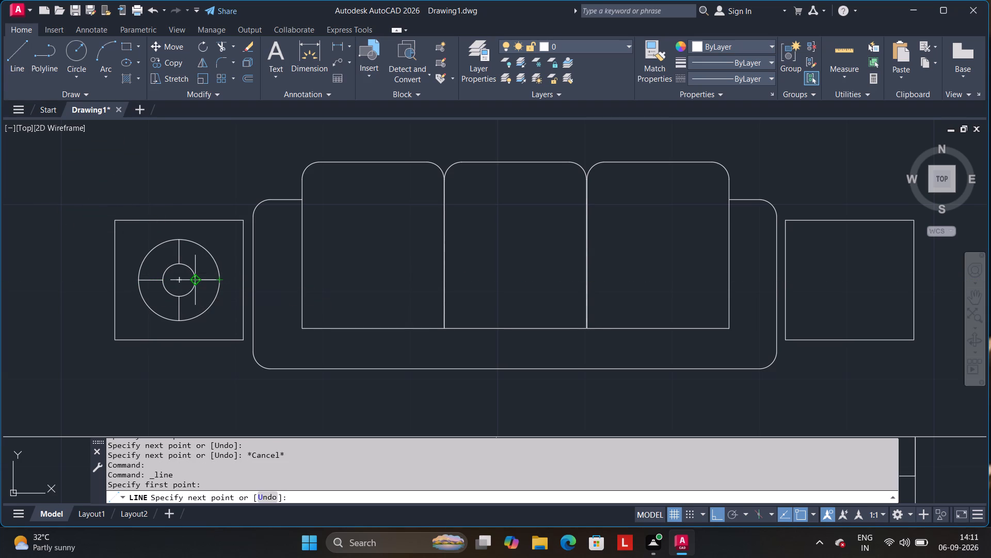
left_click(196, 278)
With Ortho off, draw four diagonal spokes between the lamp circles, one midway in each quarter of the ring.
left_click(23, 57)
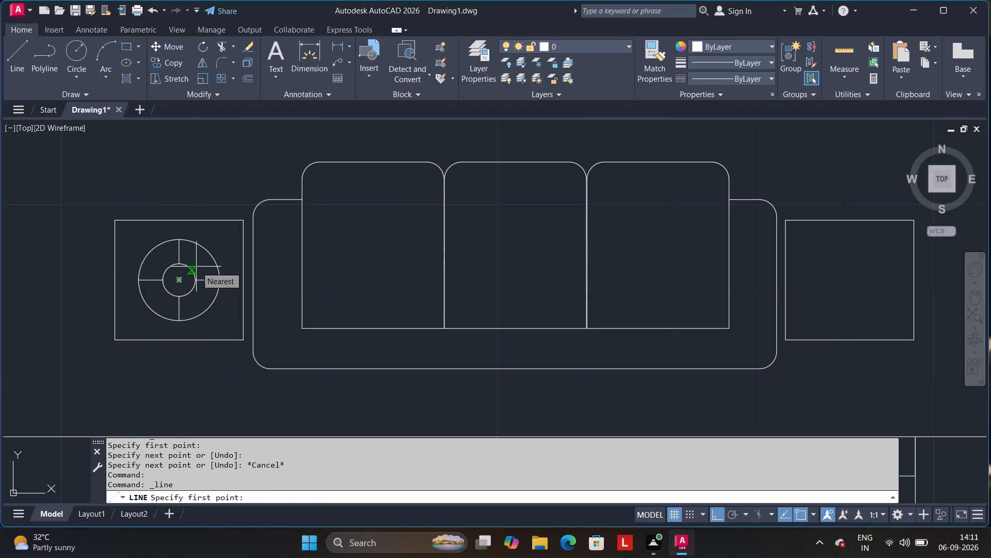
key("F8")
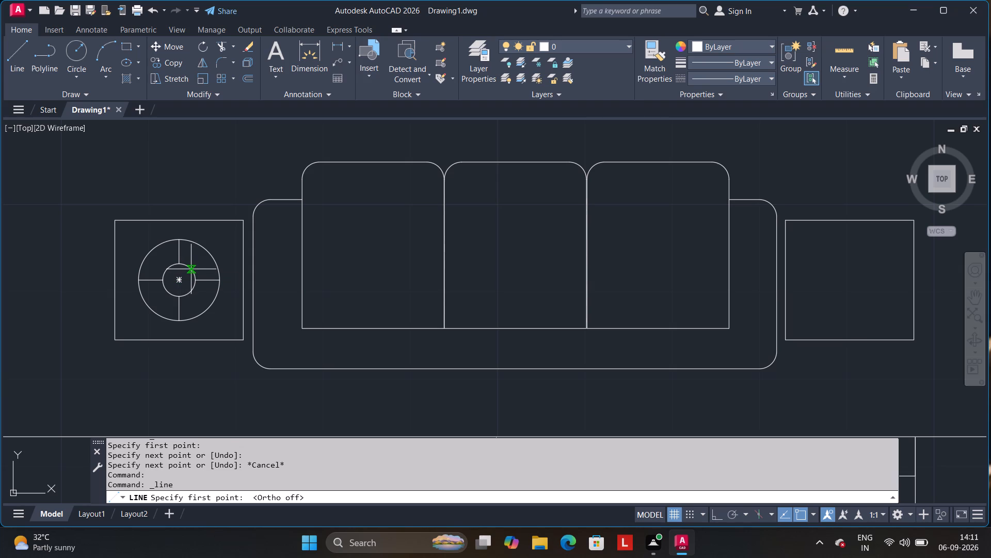
left_click(191, 269)
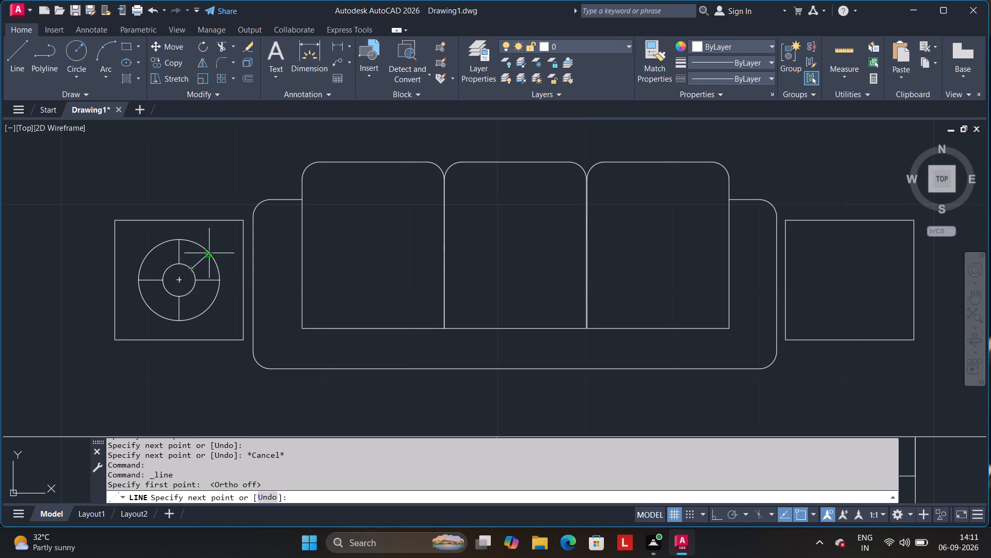
left_click(205, 250)
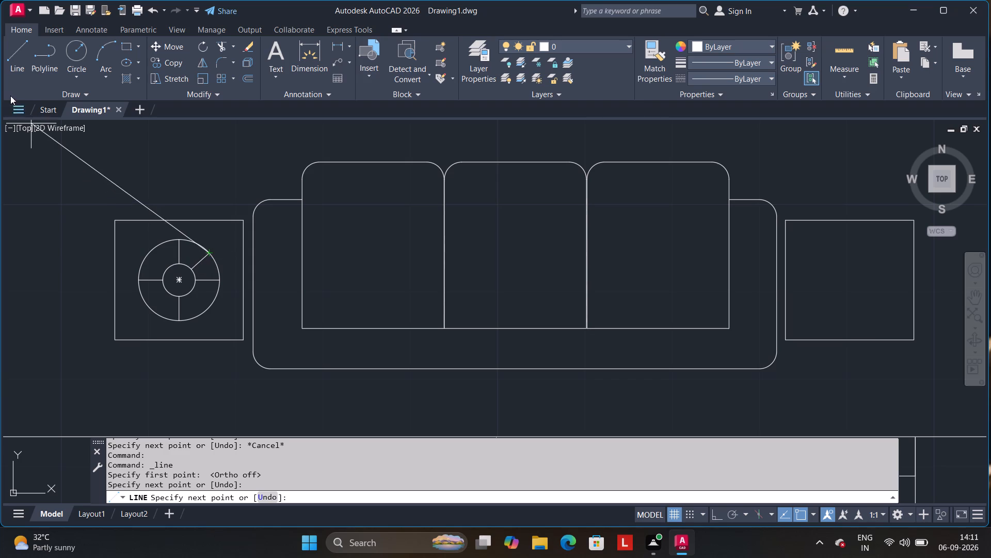
left_click(11, 54)
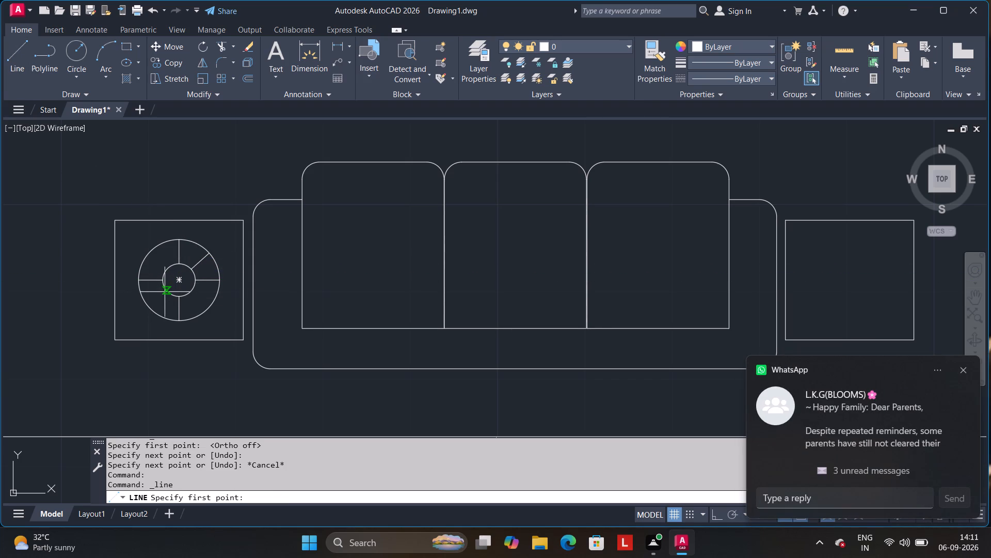
left_click(165, 293)
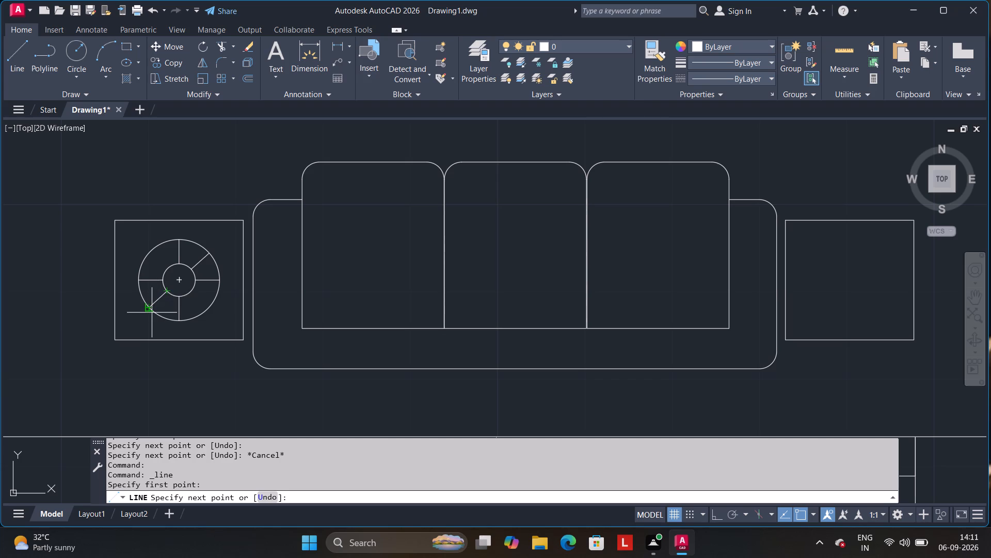
left_click(146, 308)
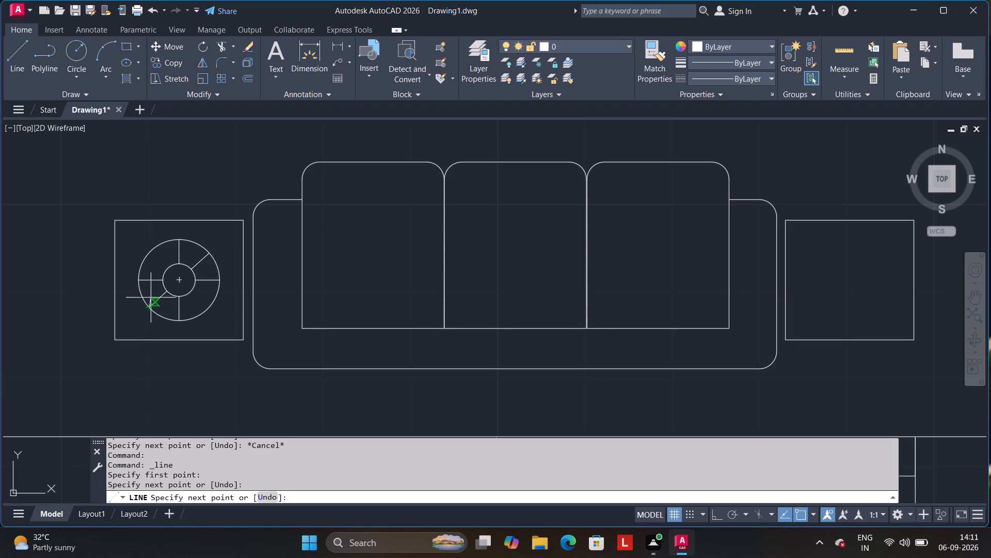
left_click(23, 59)
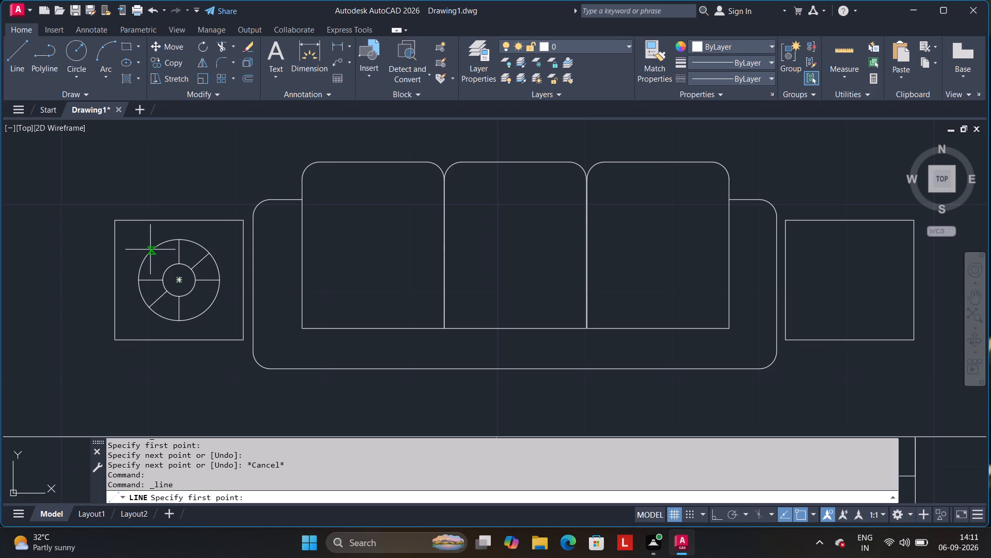
left_click(167, 269)
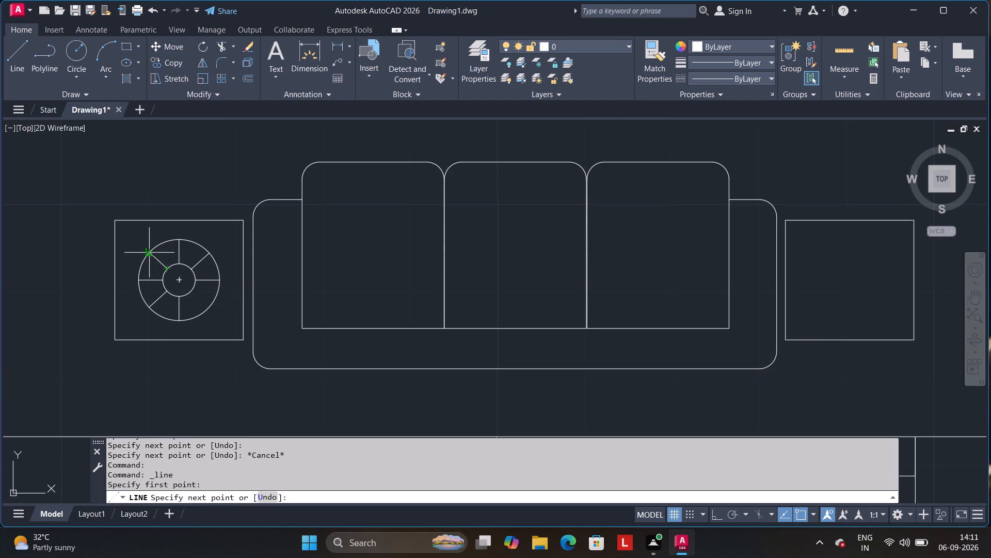
left_click(147, 253)
left_click(15, 65)
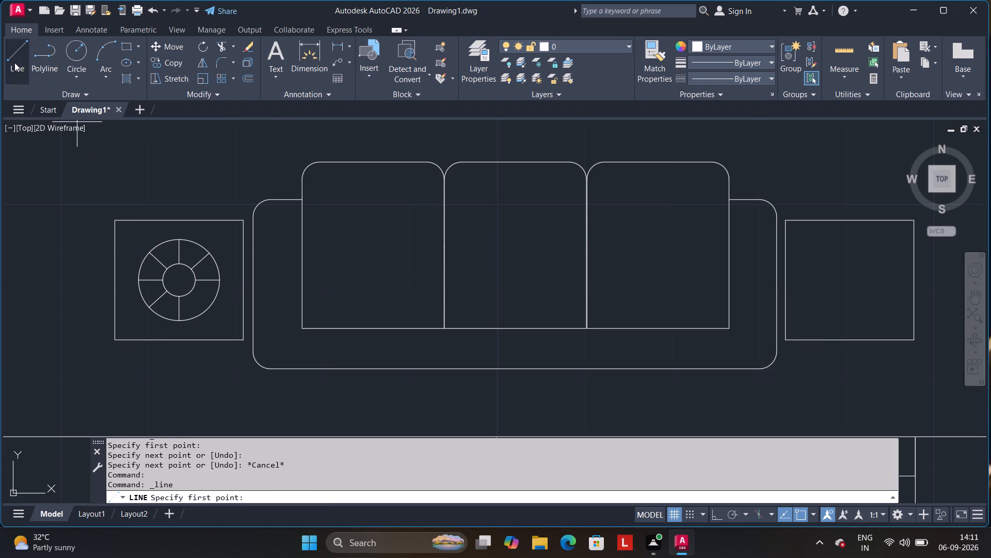
left_click(189, 291)
left_click(206, 312)
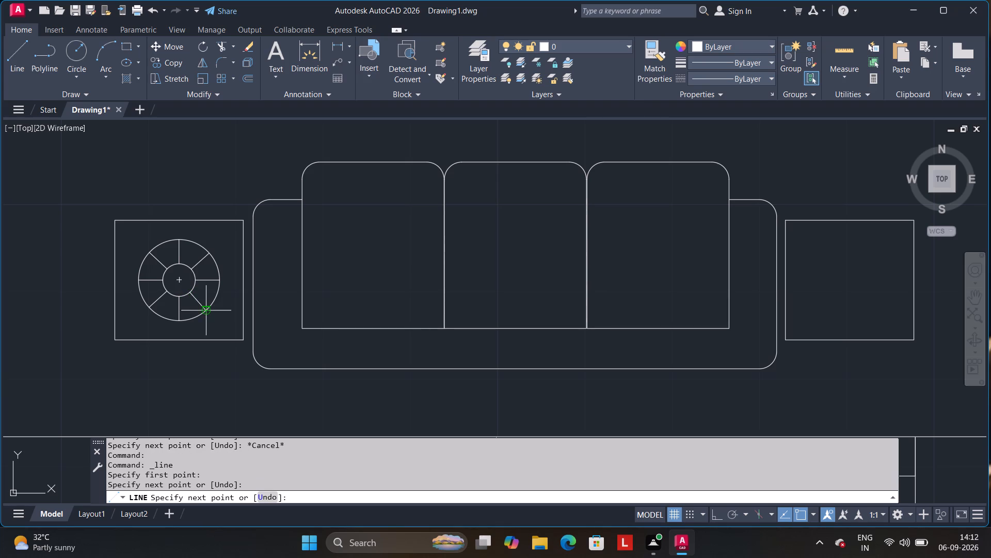
Draw two more spokes between the west table's lamp circles, one at south-southwest and one at north-northeast.
left_click(21, 53)
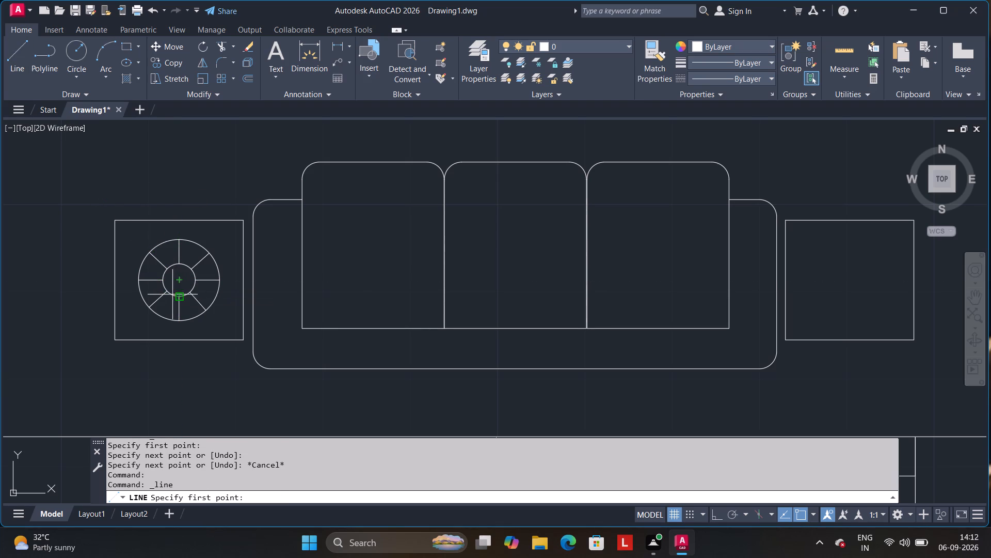
scroll(178, 299, "up", 3)
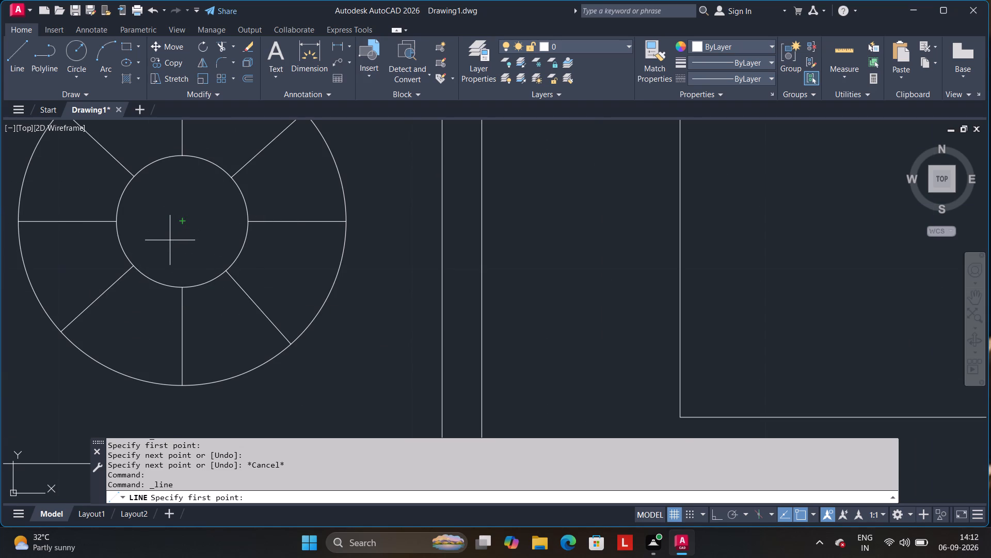
left_click(155, 282)
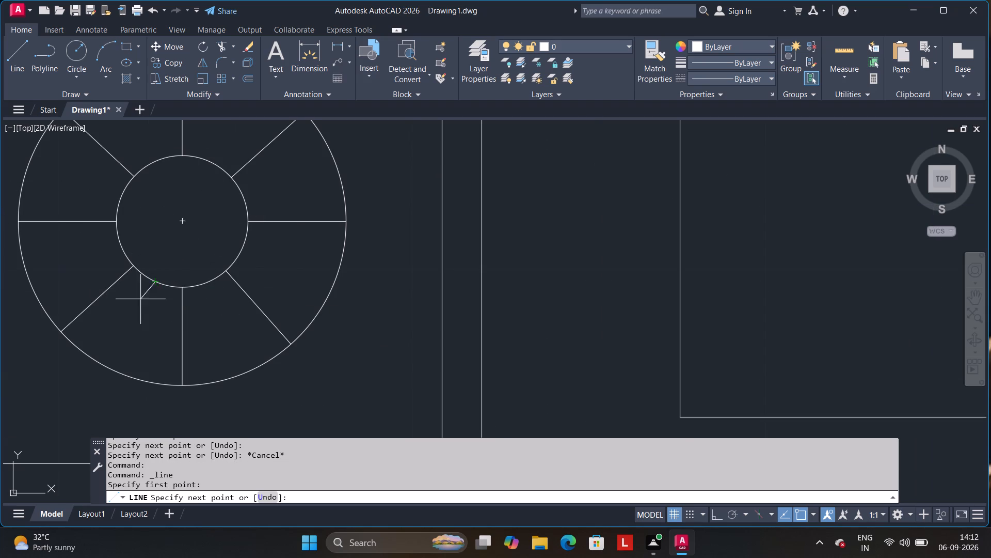
left_click(114, 374)
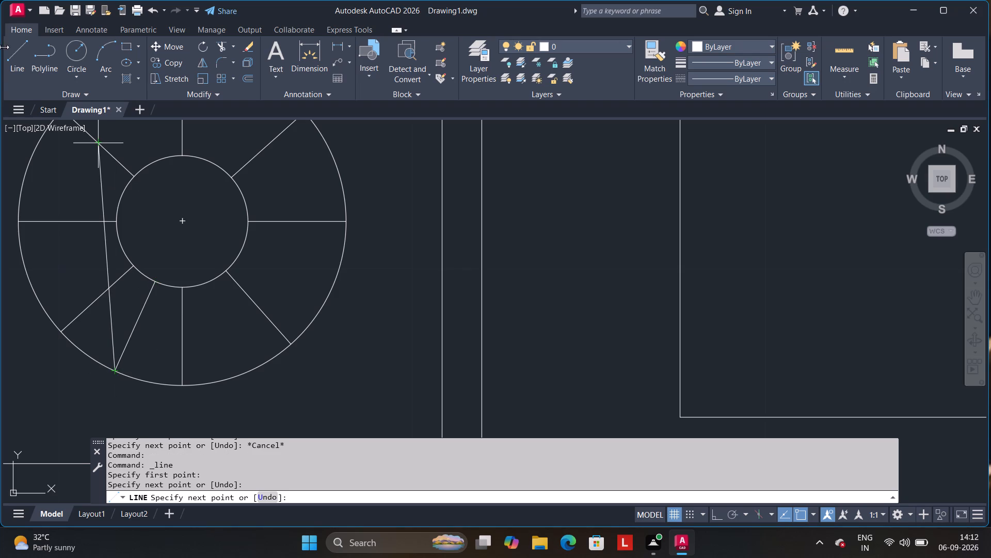
left_click(26, 65)
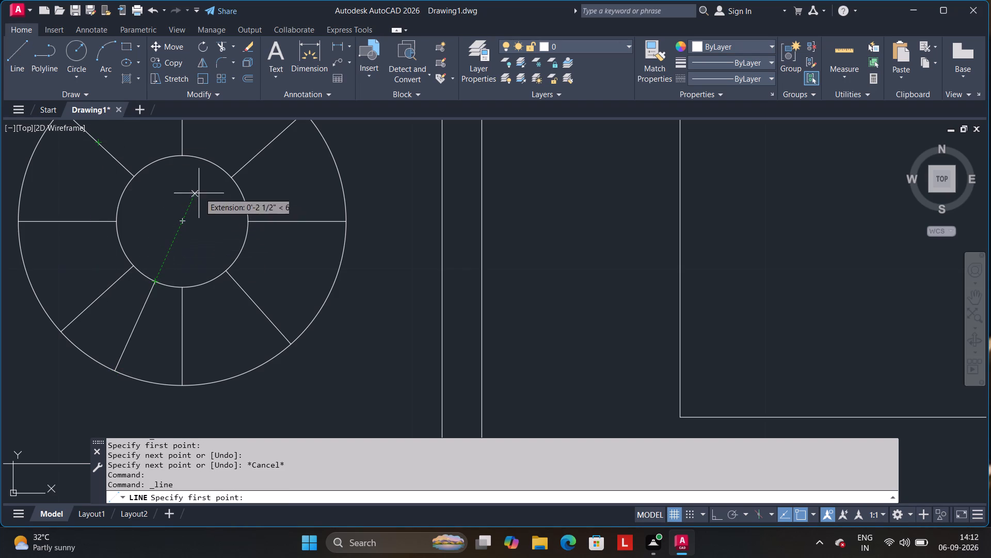
left_click(206, 163)
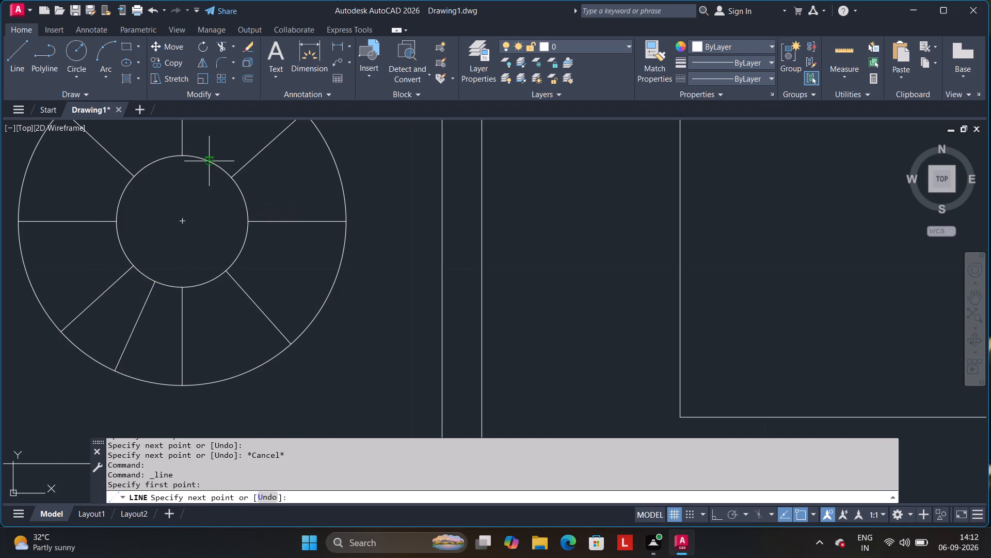
middle_click_drag(206, 163, 198, 211)
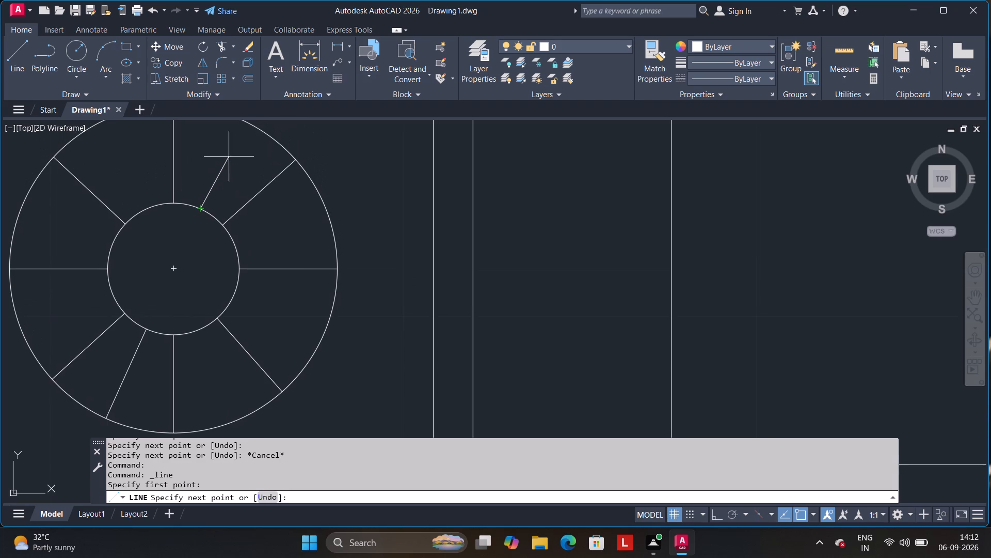
left_click(244, 120)
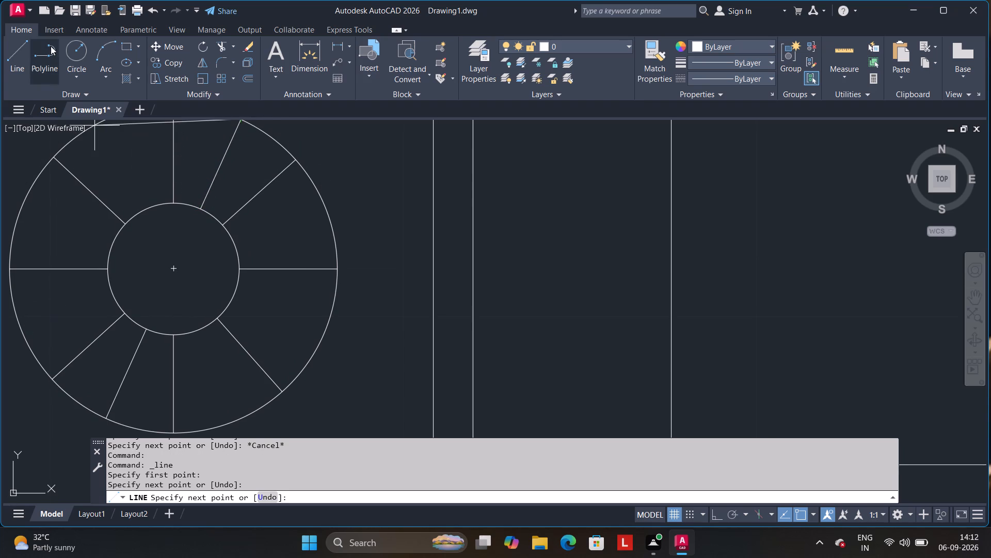
Draw a line across the lamp through its centre, from the east-southeast spoke position to the outer circle at west-northwest.
left_click(16, 63)
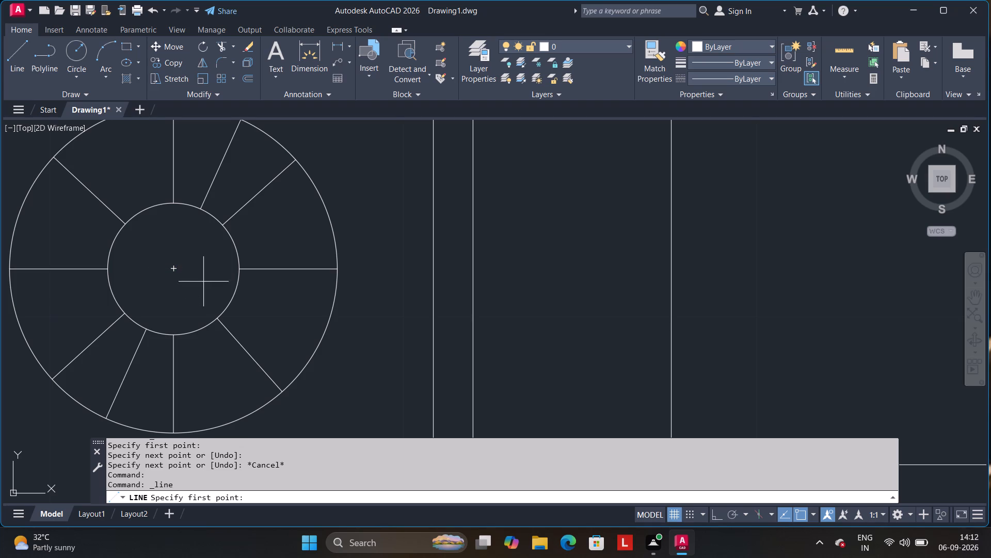
left_click(234, 295)
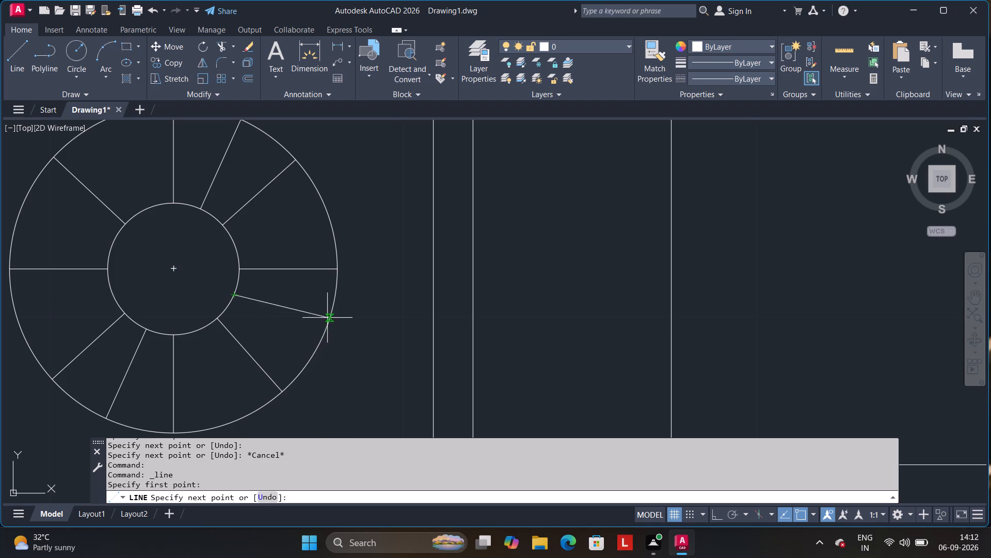
left_click(322, 333)
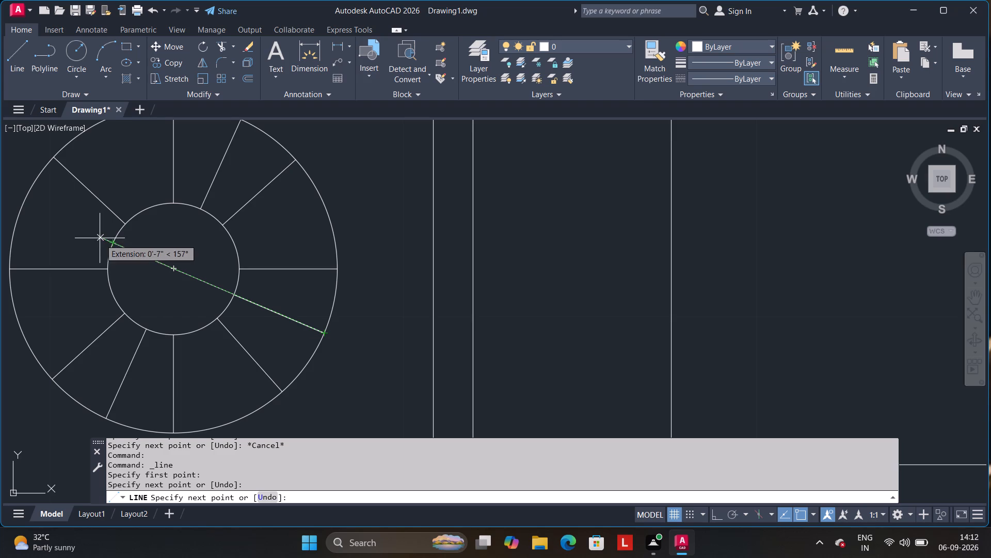
left_click(112, 245)
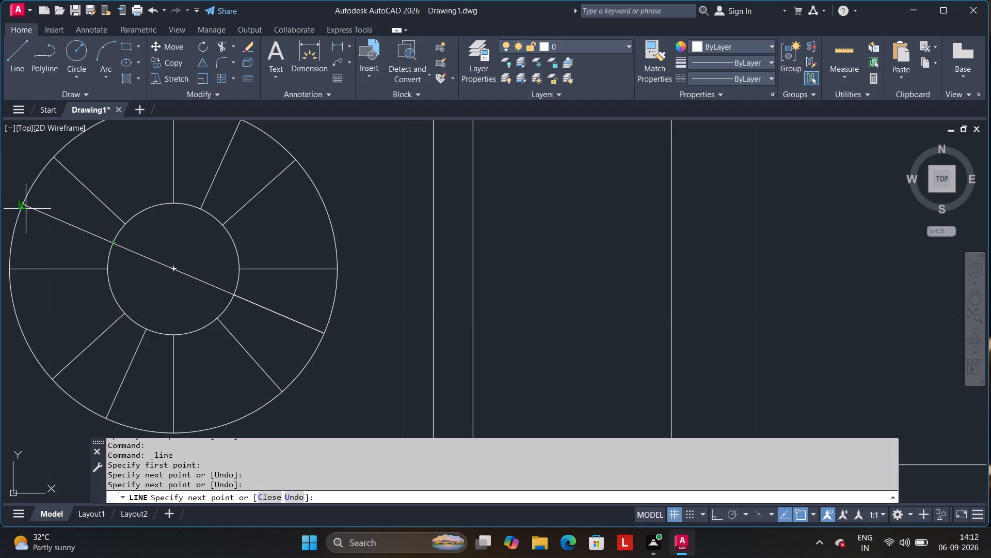
left_click(19, 207)
Draw a line across the lamp through its centre, from the north-northwest spoke position to the outer circle at south-southeast.
left_click(18, 61)
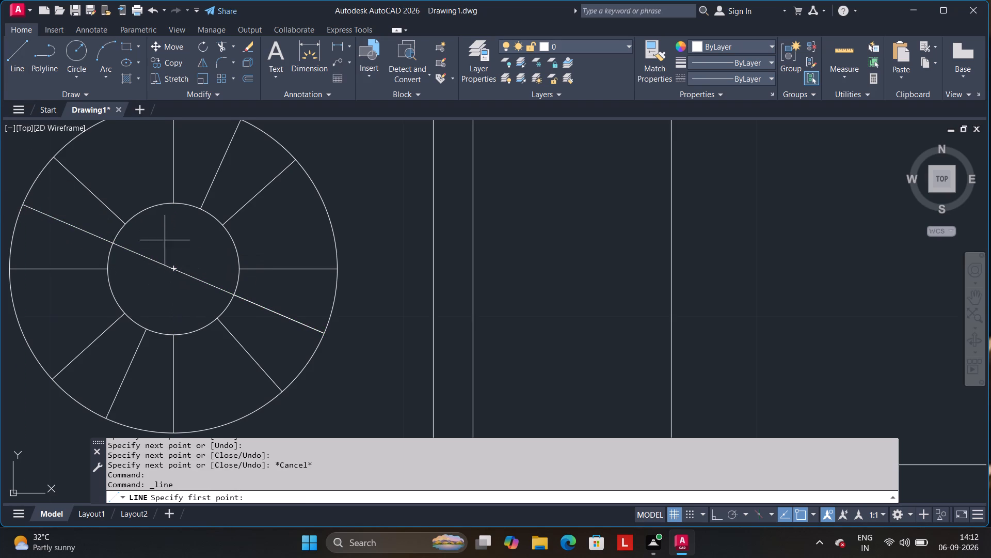
left_click(149, 210)
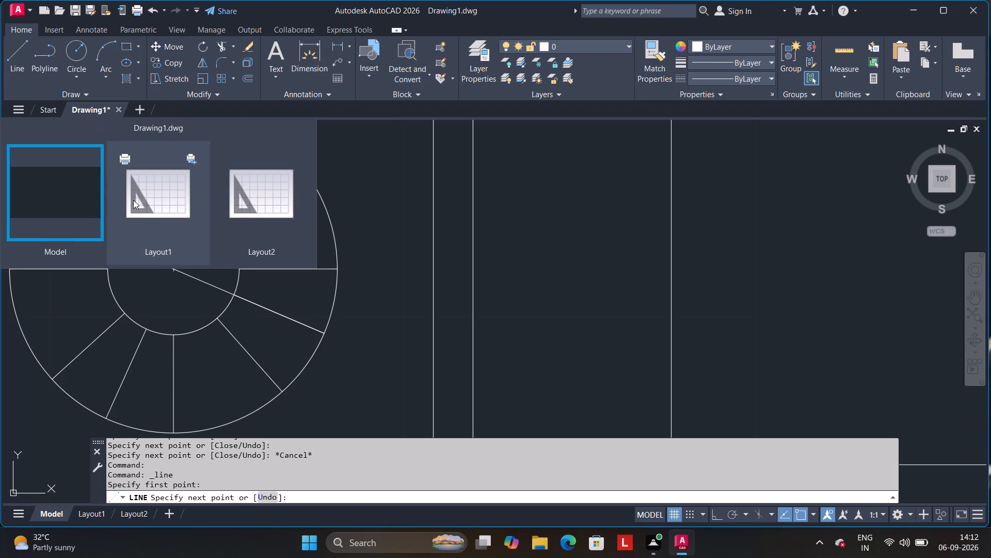
middle_click_drag(134, 200, 136, 295)
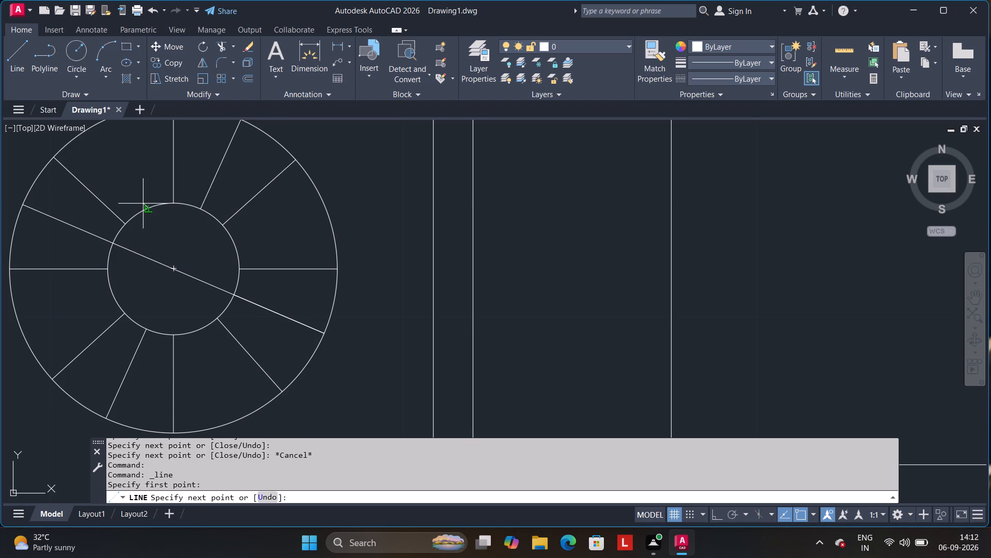
middle_click_drag(142, 203, 140, 268)
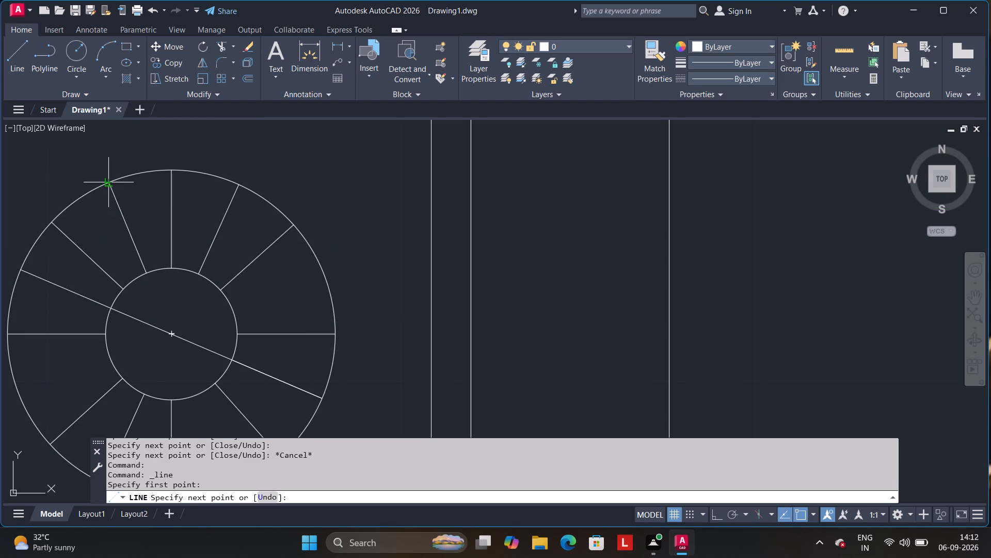
left_click(105, 183)
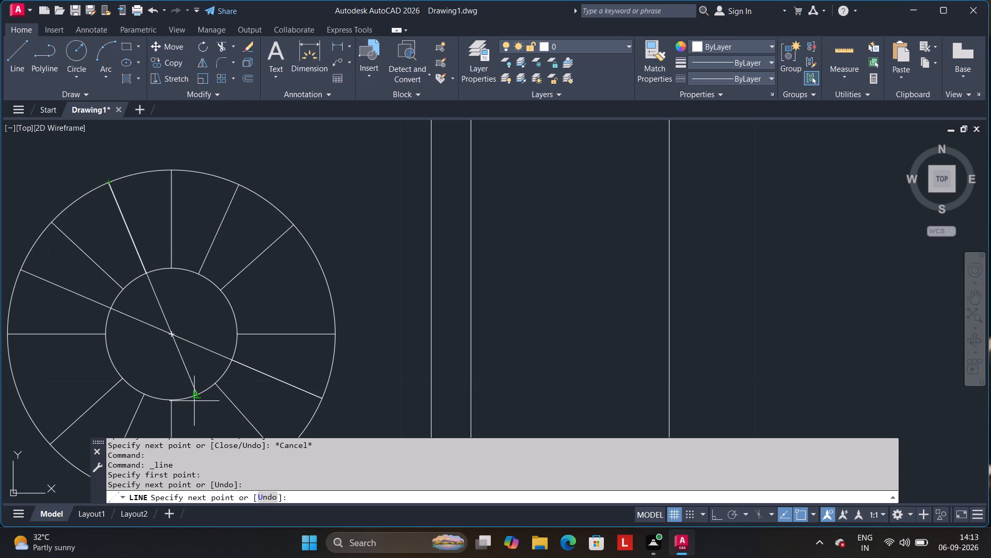
middle_click_drag(194, 401, 197, 240)
left_click(197, 238)
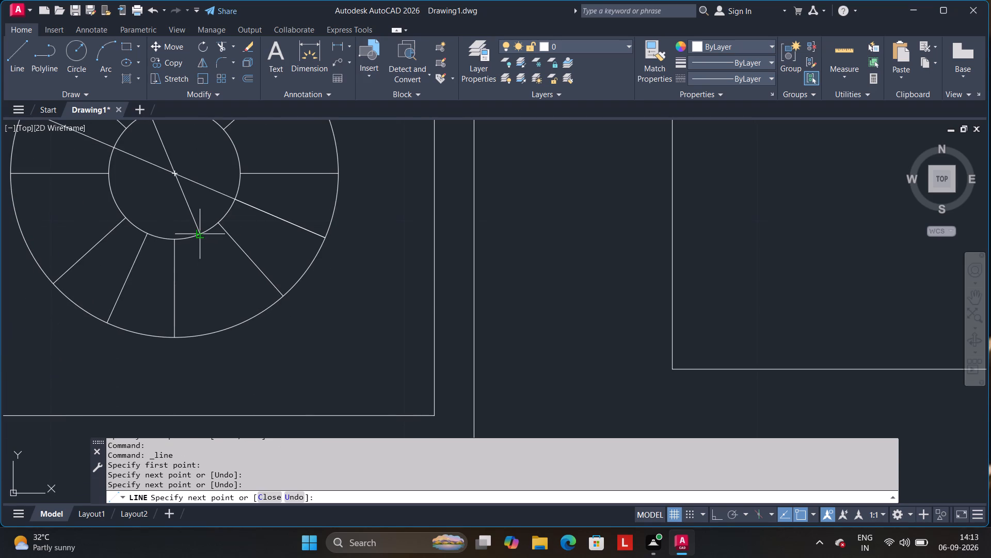
left_click(236, 323)
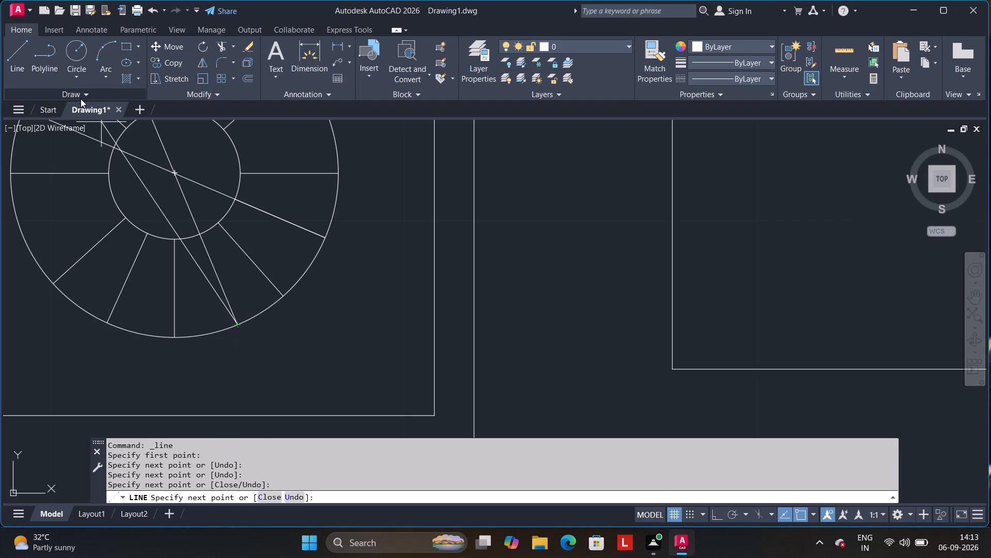
Draw a line across the lamp through its centre, from the west-southwest spoke position to the outer circle at east-northeast.
left_click(24, 56)
middle_click_drag(191, 177, 193, 177)
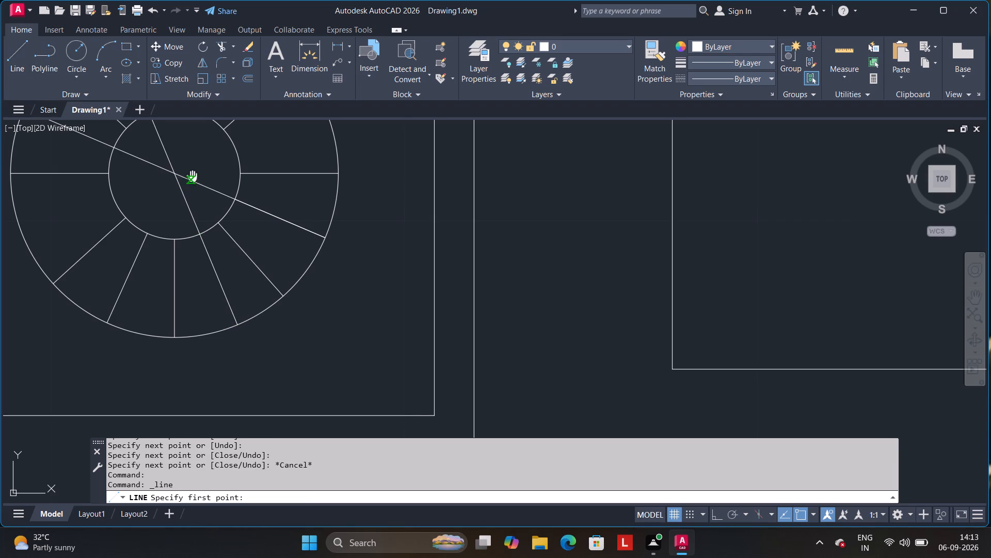
middle_click_drag(193, 177, 193, 316)
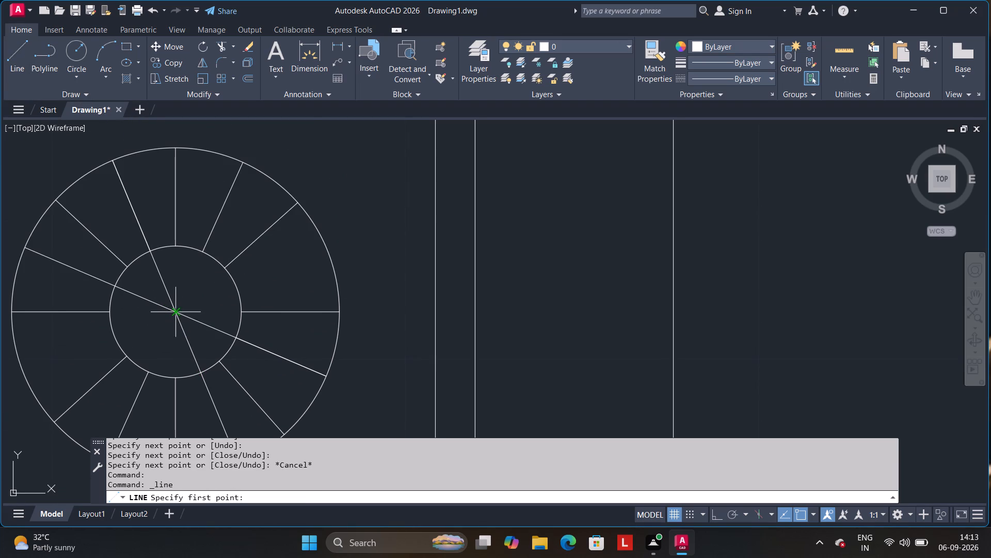
left_click(115, 333)
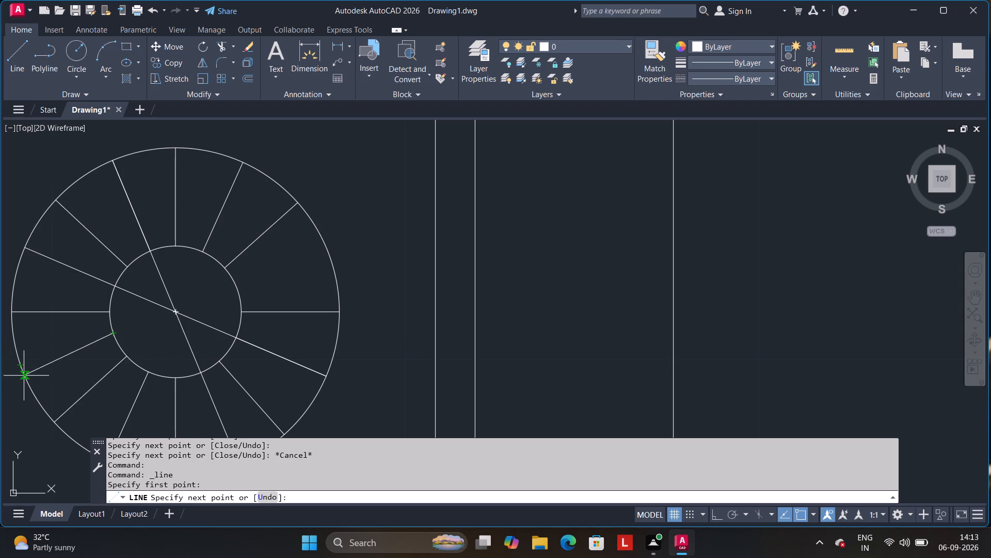
left_click(19, 365)
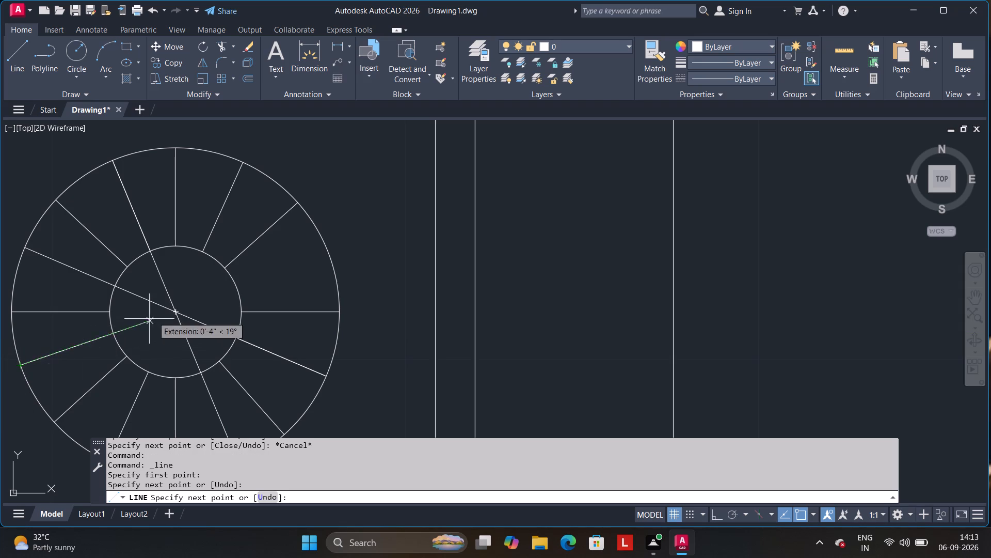
left_click(328, 257)
left_click(21, 61)
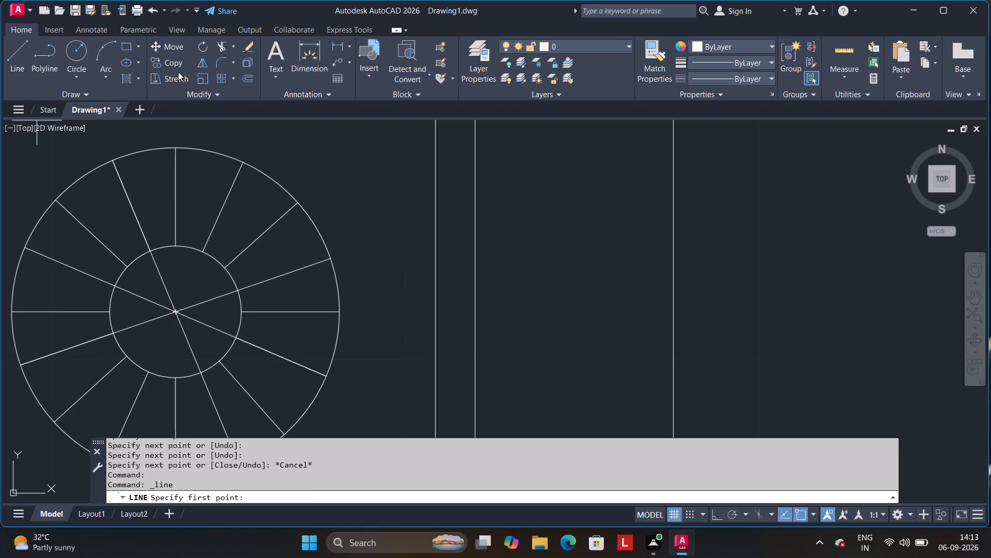
Trim away the portions of the three crossing lines that lie inside the lamp's inner circle.
left_click(222, 47)
left_click_drag(169, 281, 165, 285)
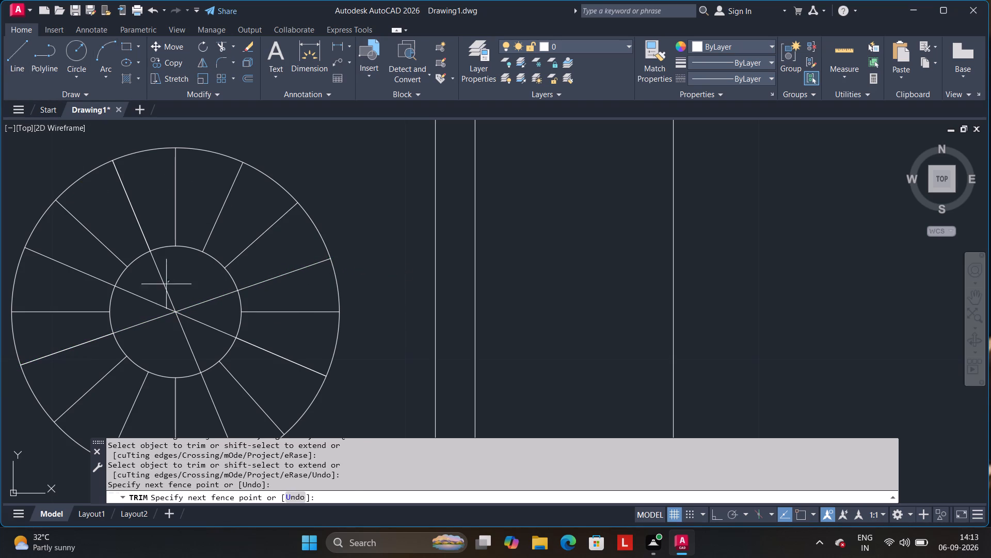
left_click_drag(165, 285, 214, 281)
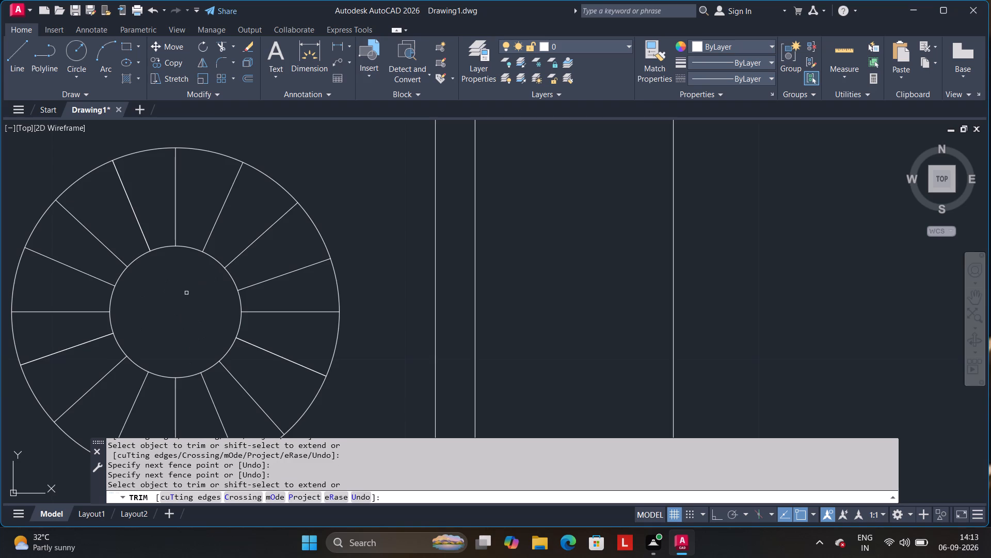
Draw a line through the lamp's centre to the outer circle, starting between the north and north-northwest spokes and ending between south and south-southeast.
scroll(186, 297, "down", 2)
middle_click_drag(184, 311, 191, 281)
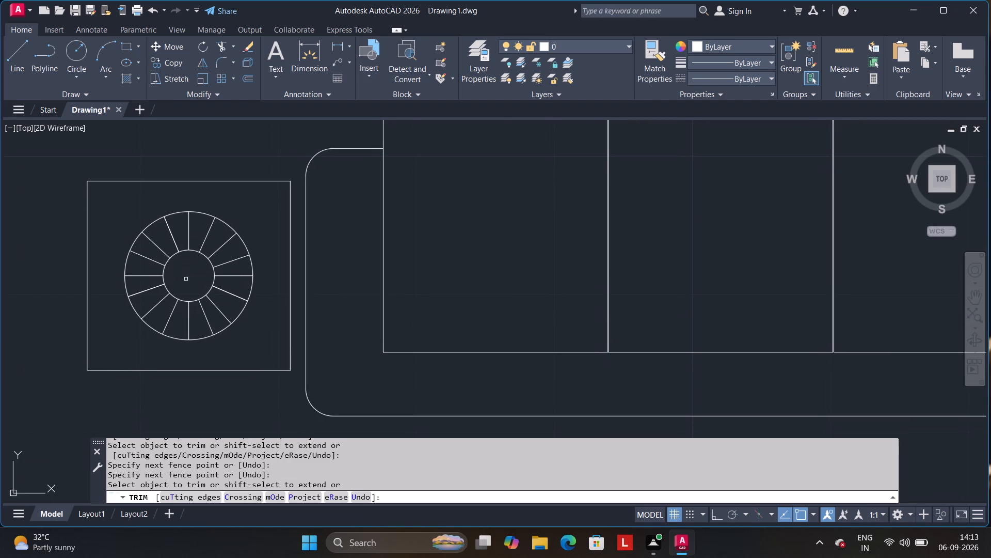
scroll(186, 279, "down", 1)
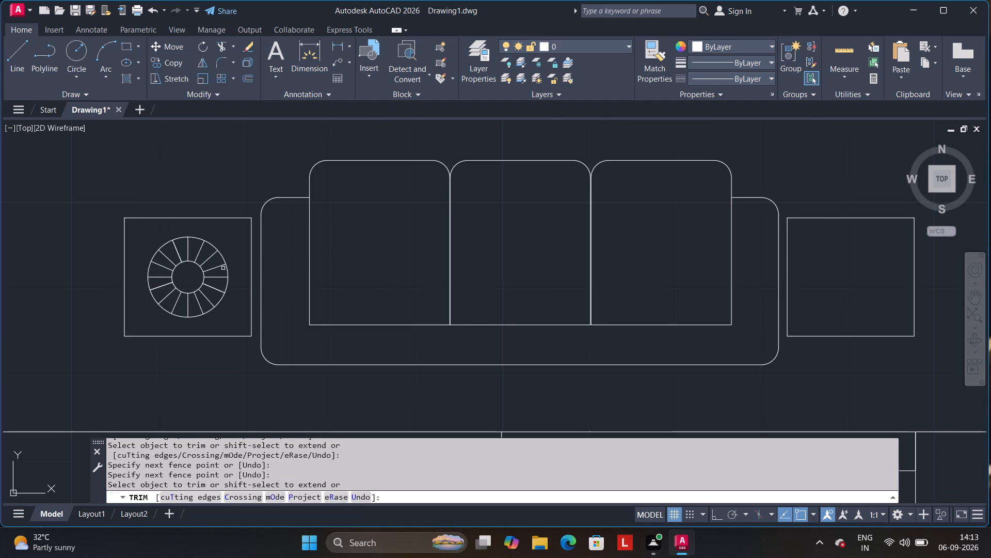
scroll(173, 227, "up", 1)
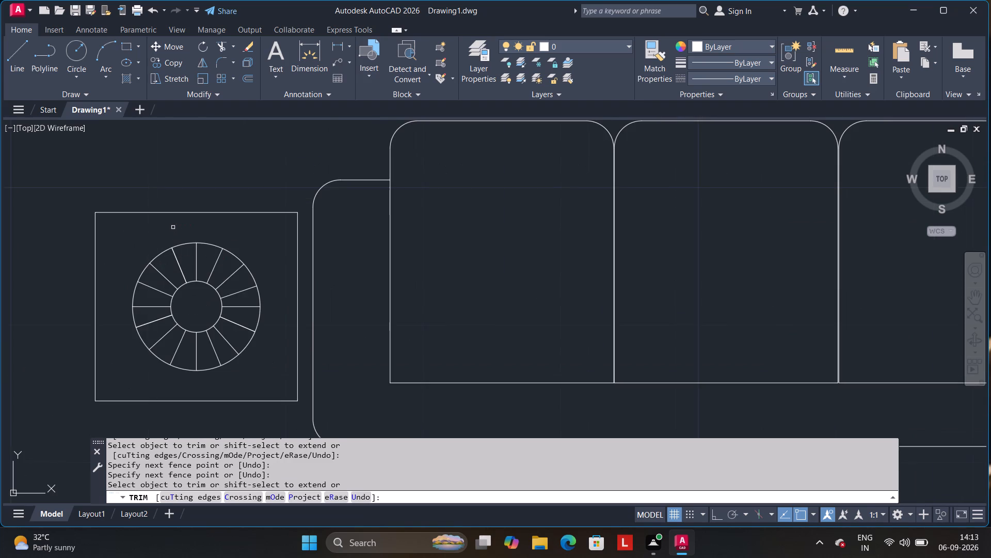
scroll(173, 227, "up", 1)
left_click(19, 57)
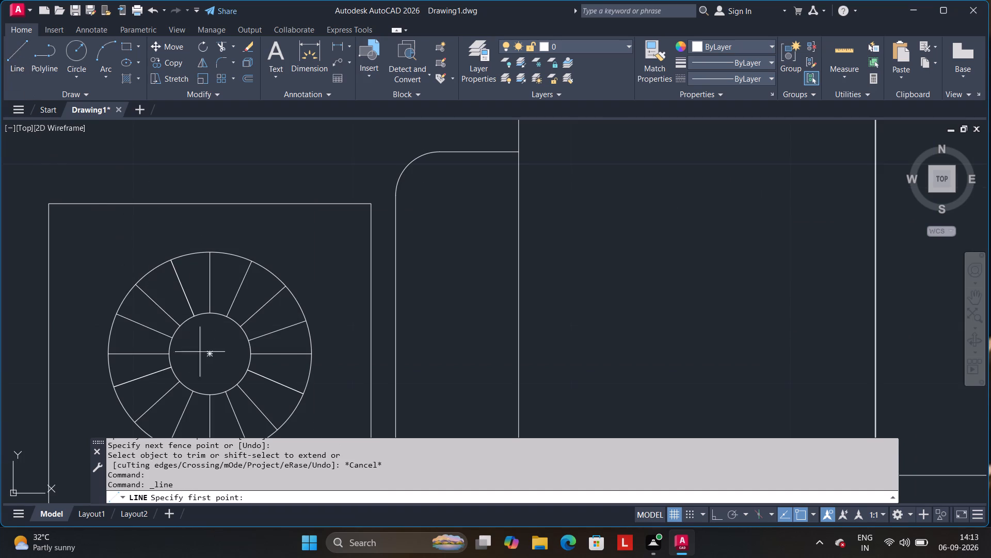
middle_click_drag(211, 363, 226, 224)
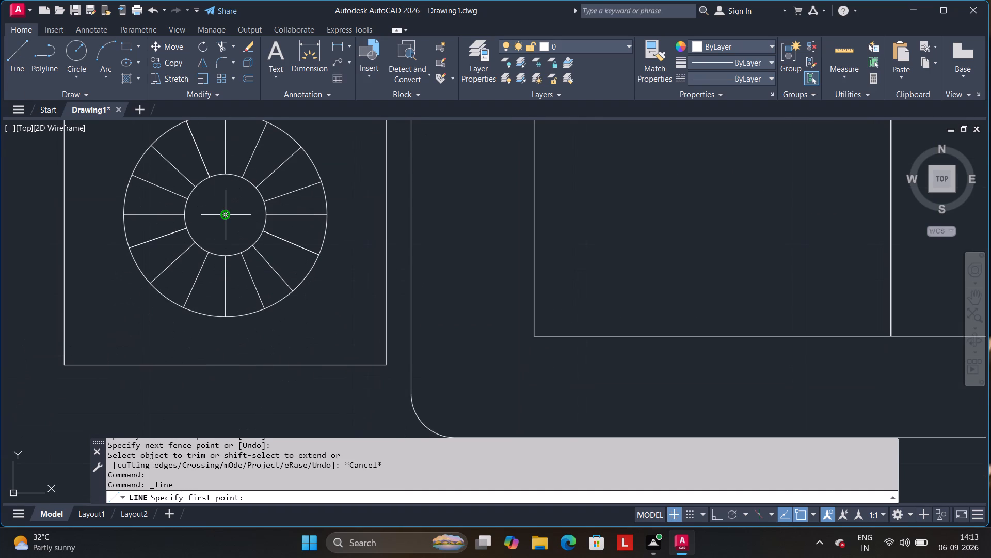
left_click(218, 174)
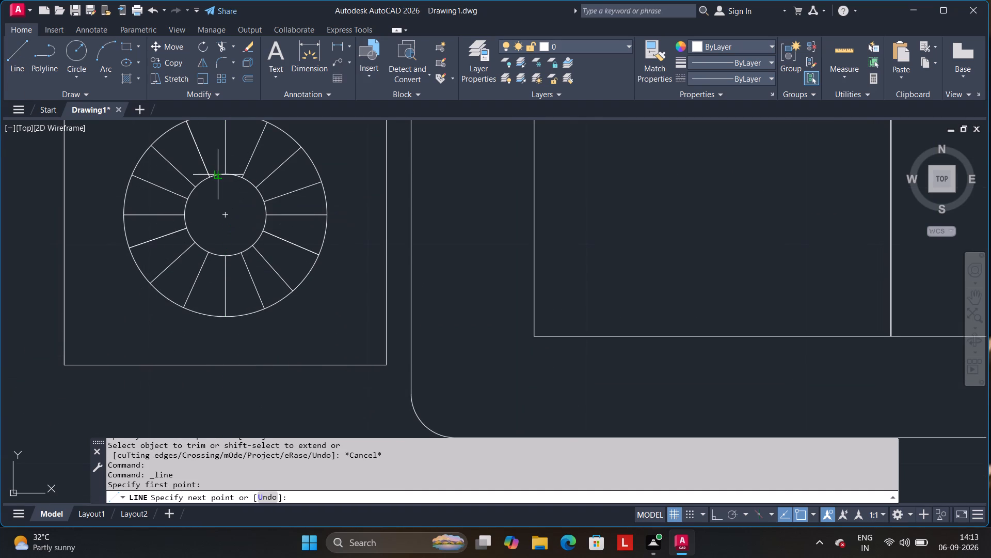
middle_click_drag(218, 174, 219, 197)
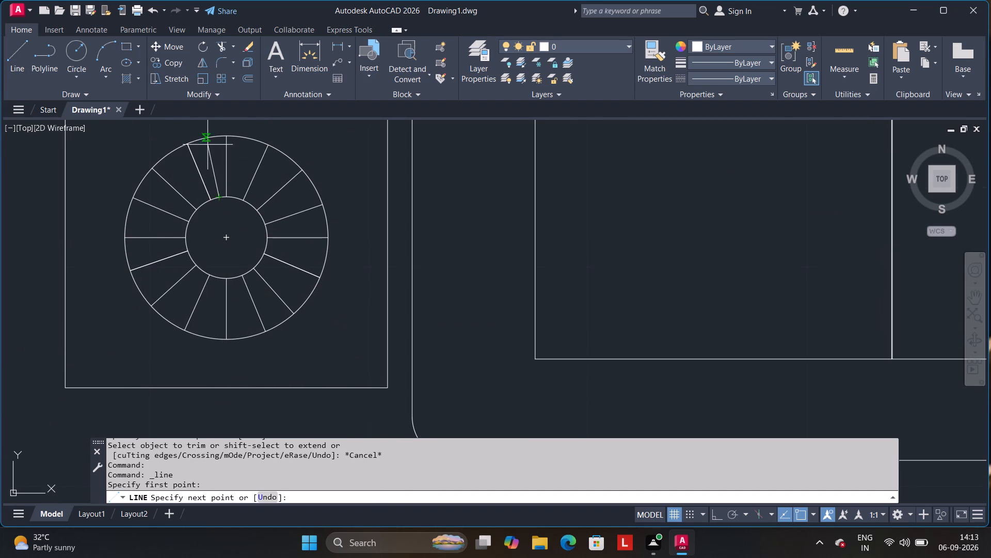
left_click(205, 136)
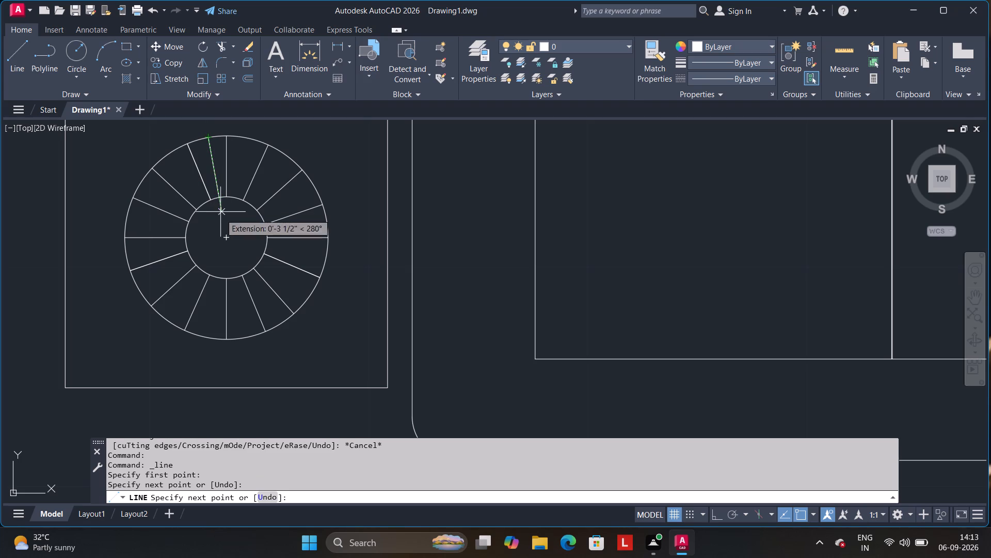
left_click(245, 335)
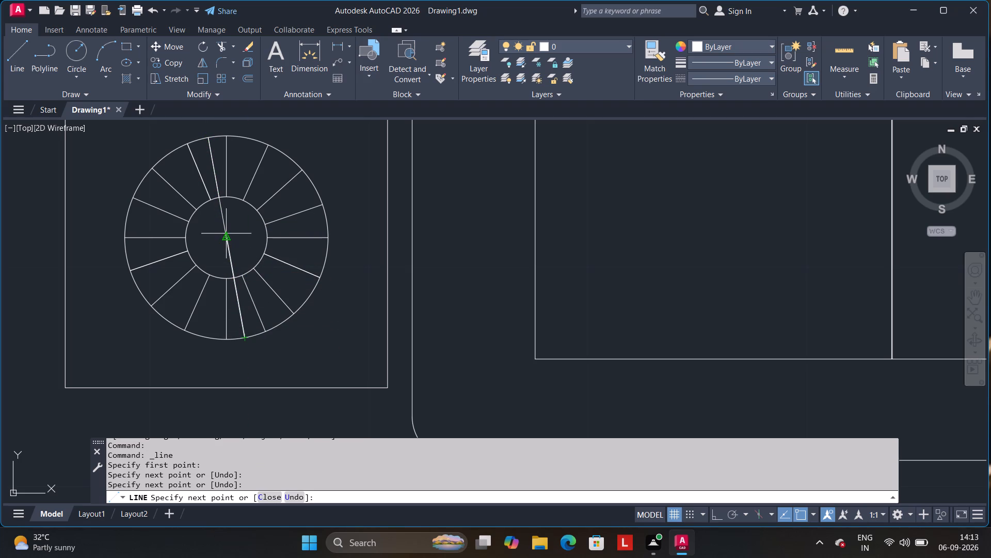
Draw two lines across the lamp through its centre, one between the northeast and east-northeast spokes, the other between northwest and north-northwest.
left_click(229, 238)
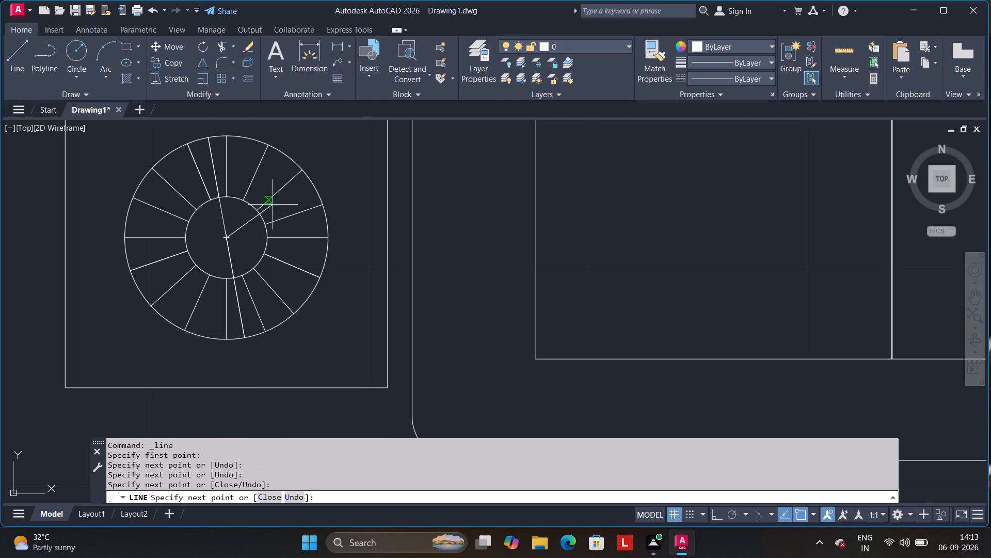
left_click(316, 187)
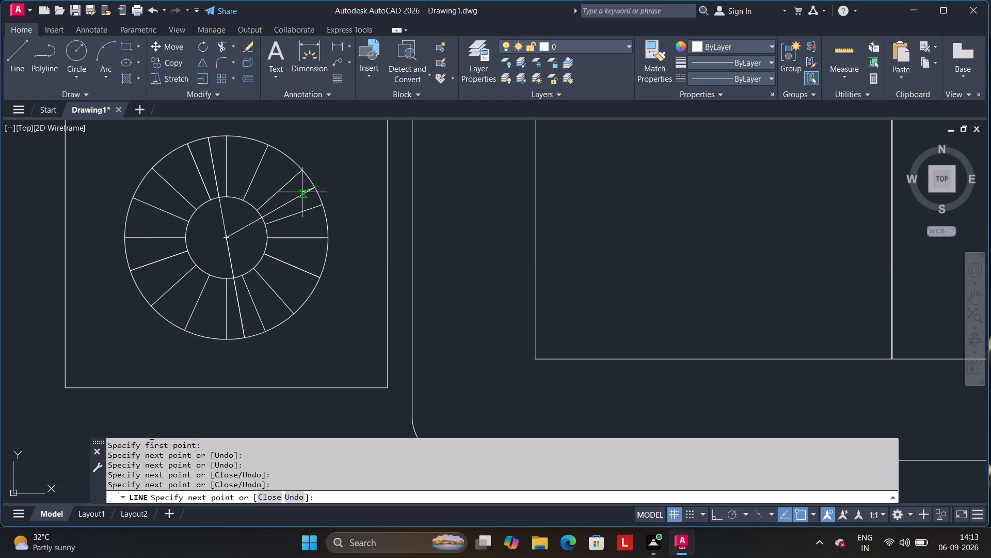
left_click(138, 290)
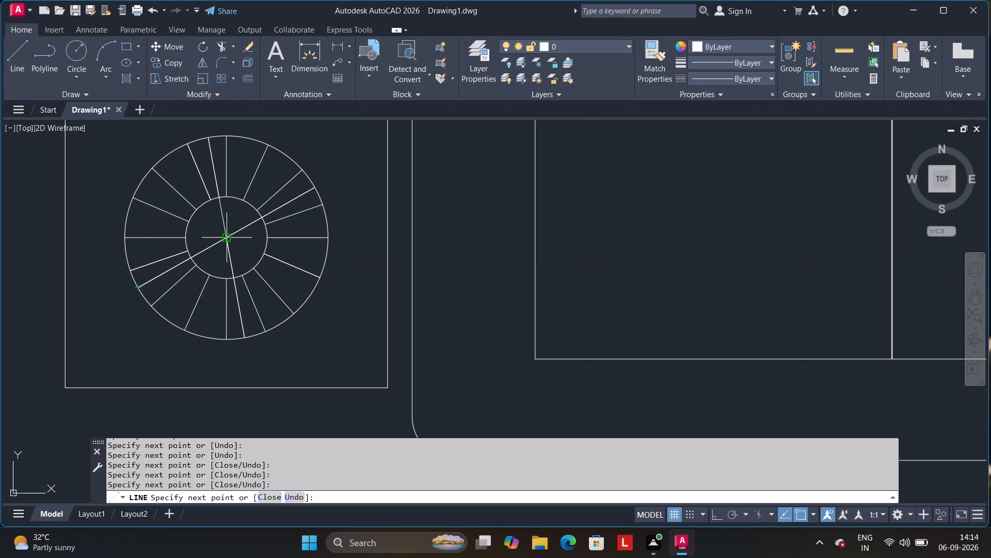
left_click(230, 237)
left_click(167, 153)
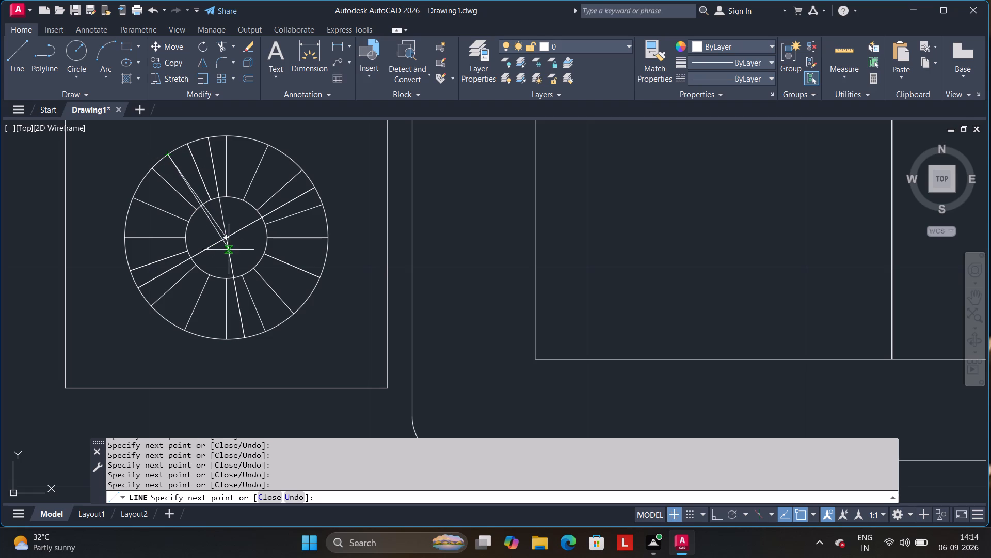
left_click(280, 320)
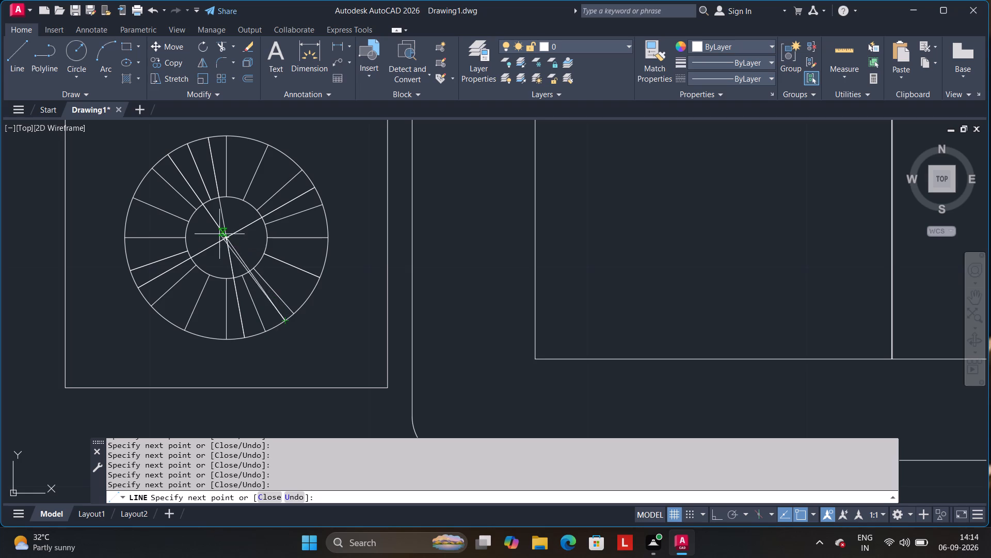
Draw two lines across the lamp through its centre, one between the southeast and east-southeast spokes, the other between west and west-northwest.
left_click(227, 236)
left_click(307, 297)
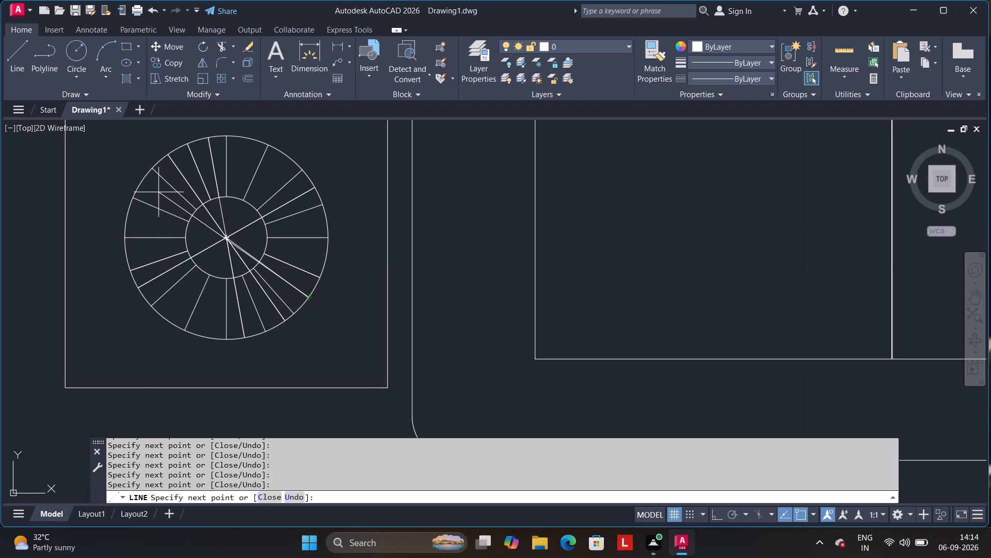
left_click(140, 181)
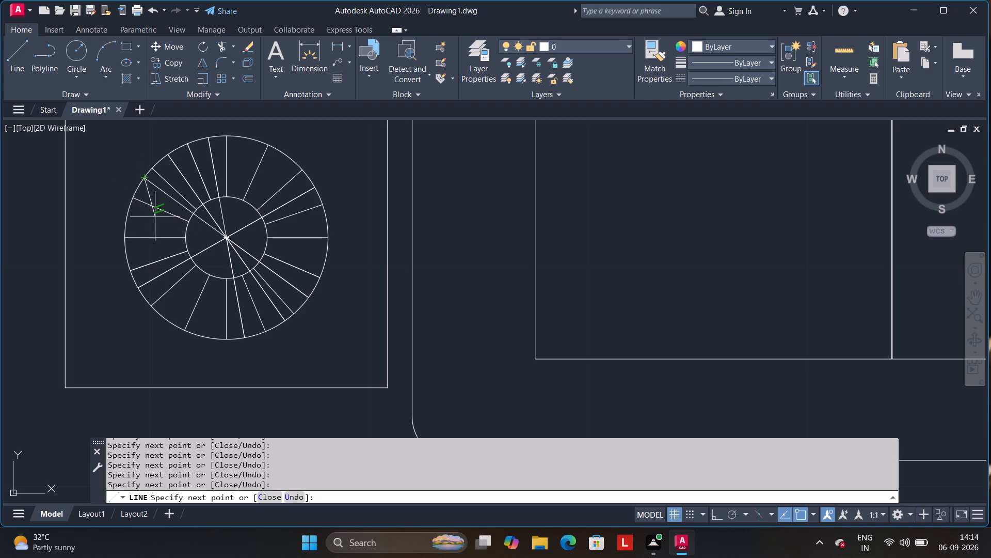
left_click(226, 239)
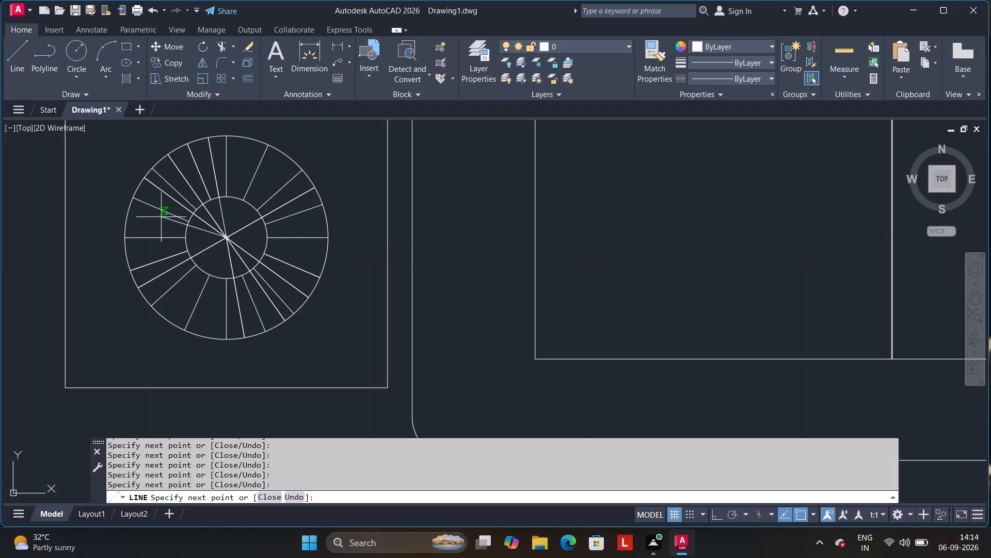
left_click(125, 220)
left_click(326, 256)
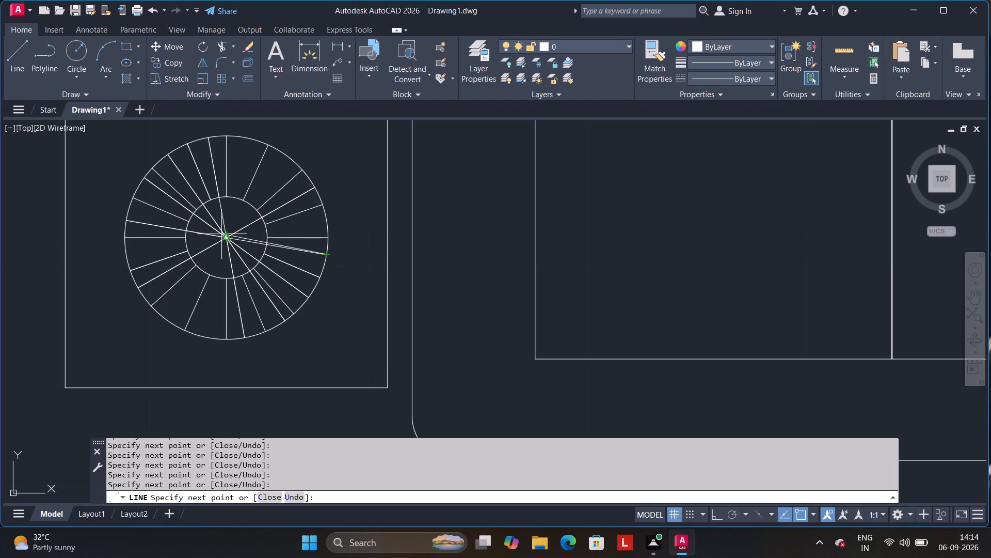
Draw two lines across the lamp through its centre, one between the northeast and north-northeast spokes, the other between north and north-northeast.
left_click(227, 237)
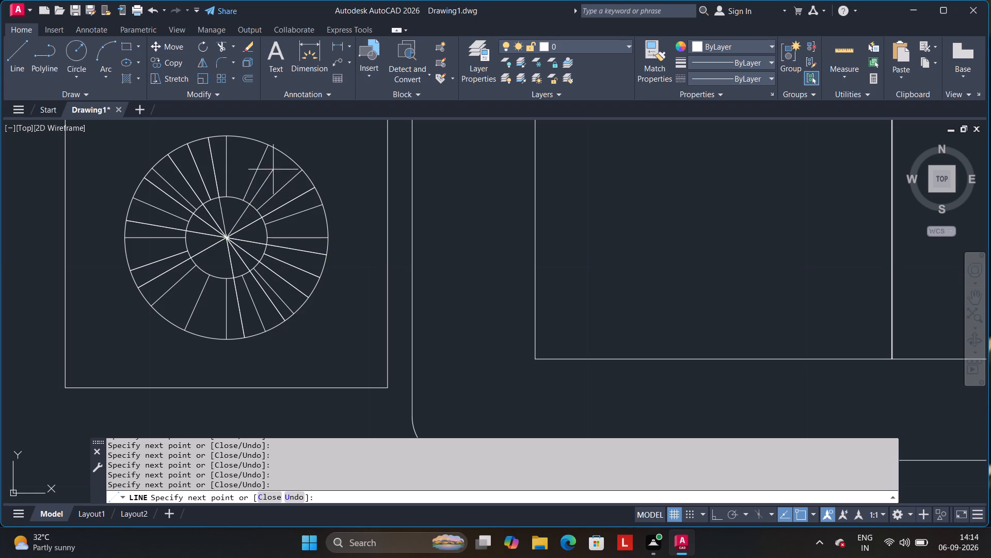
left_click(286, 157)
left_click(168, 317)
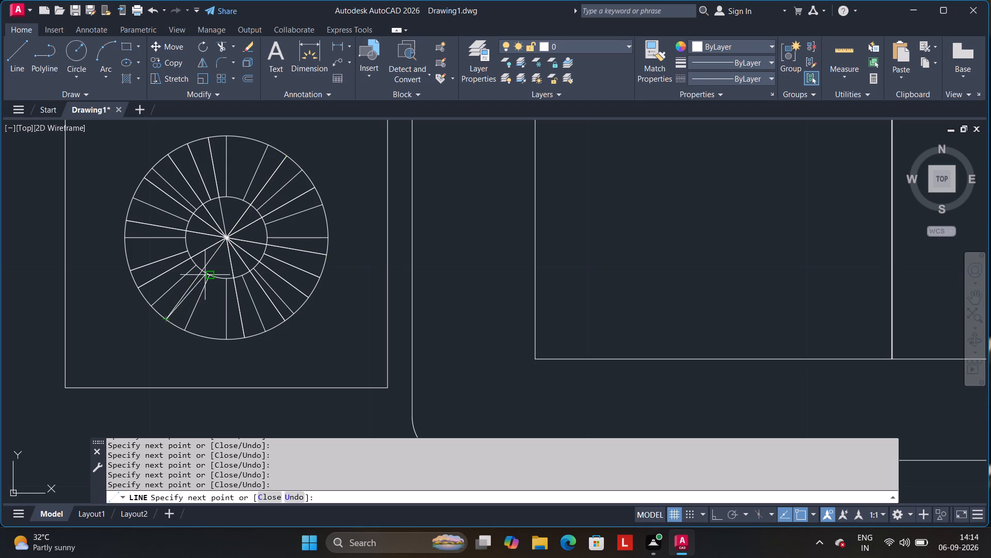
left_click(229, 235)
left_click(248, 137)
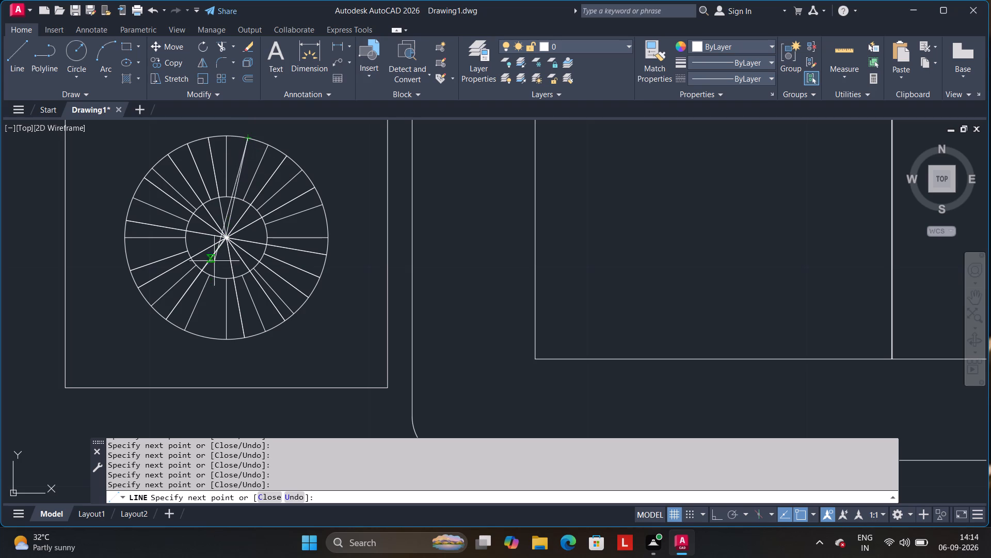
left_click(203, 340)
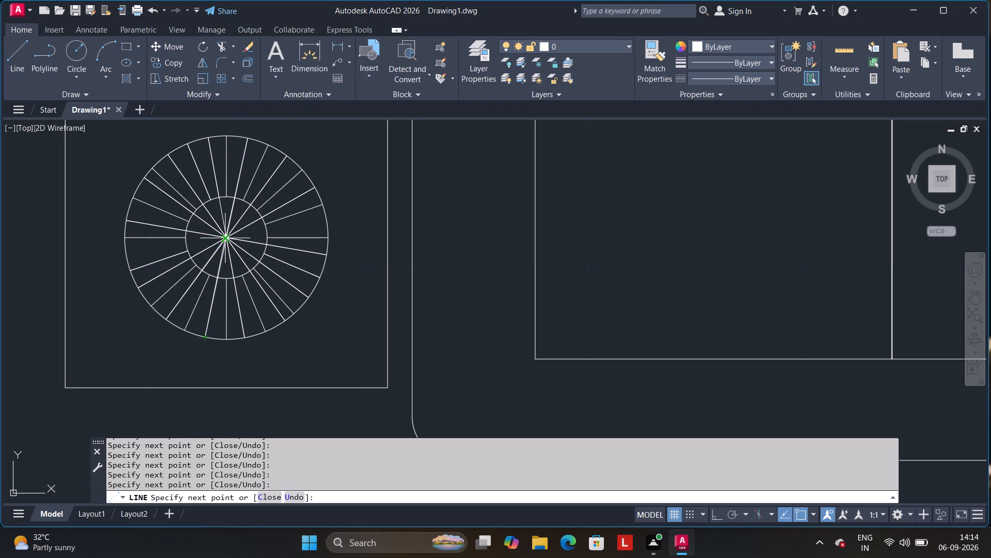
Draw a line across the lamp through its centre, from between the west and west-southwest spokes to between east and east-northeast.
left_click(227, 234)
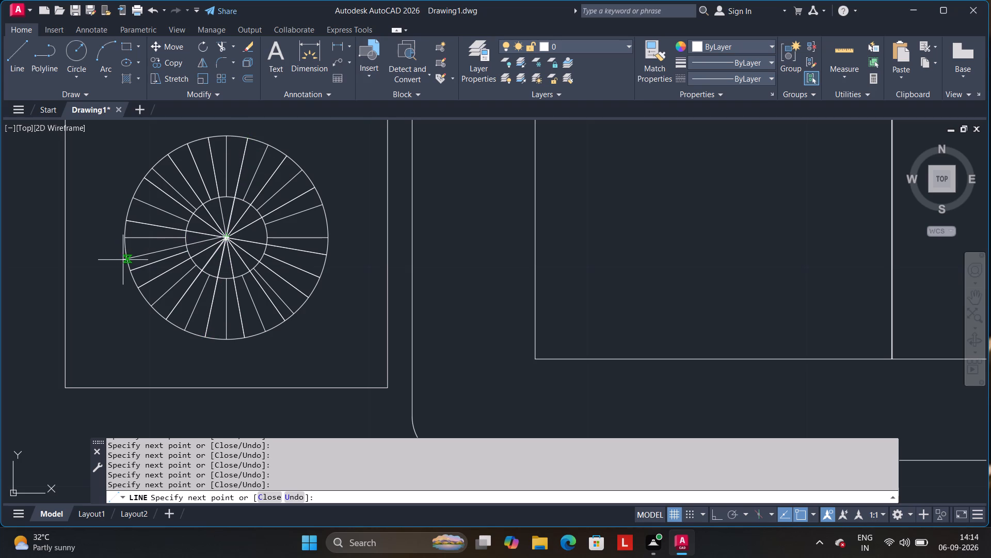
left_click(125, 256)
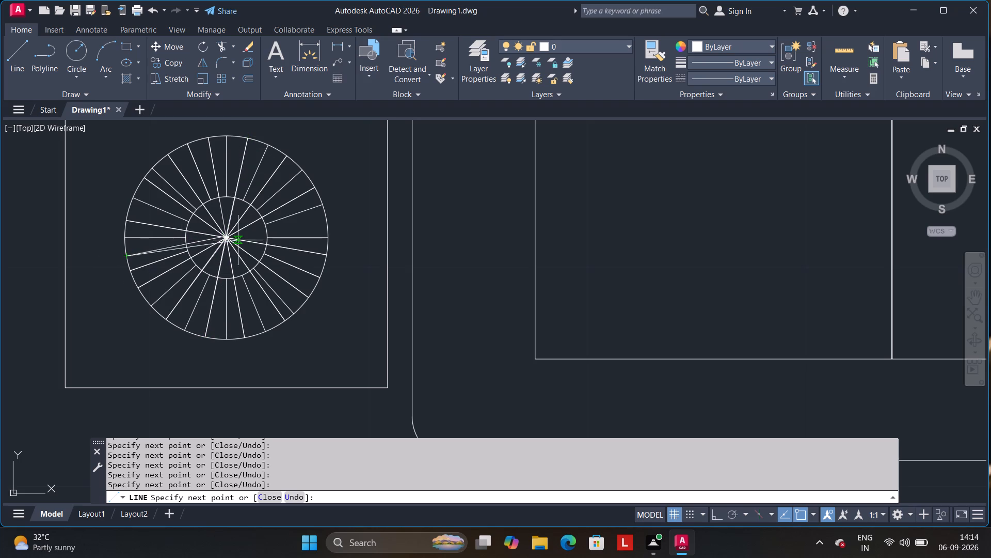
left_click(326, 221)
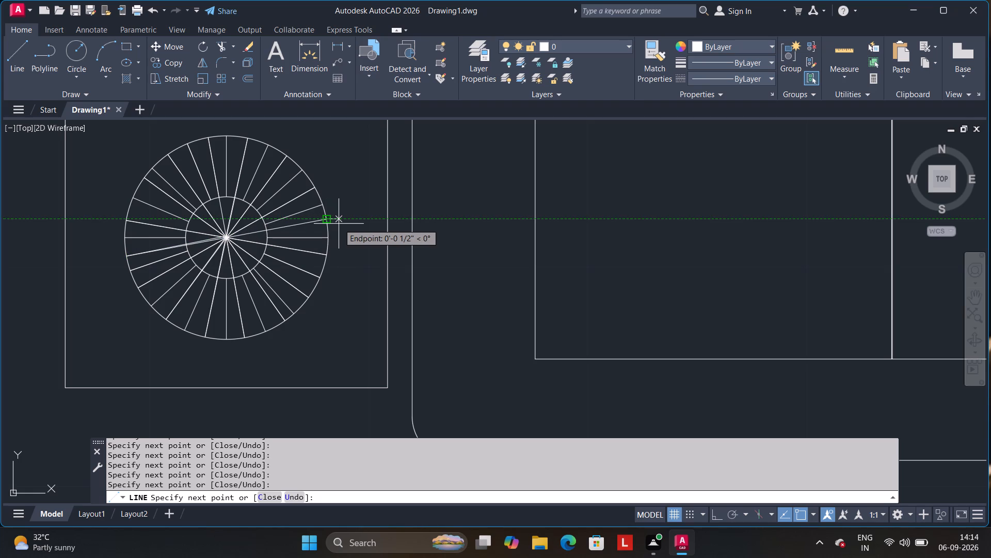
key("Return")
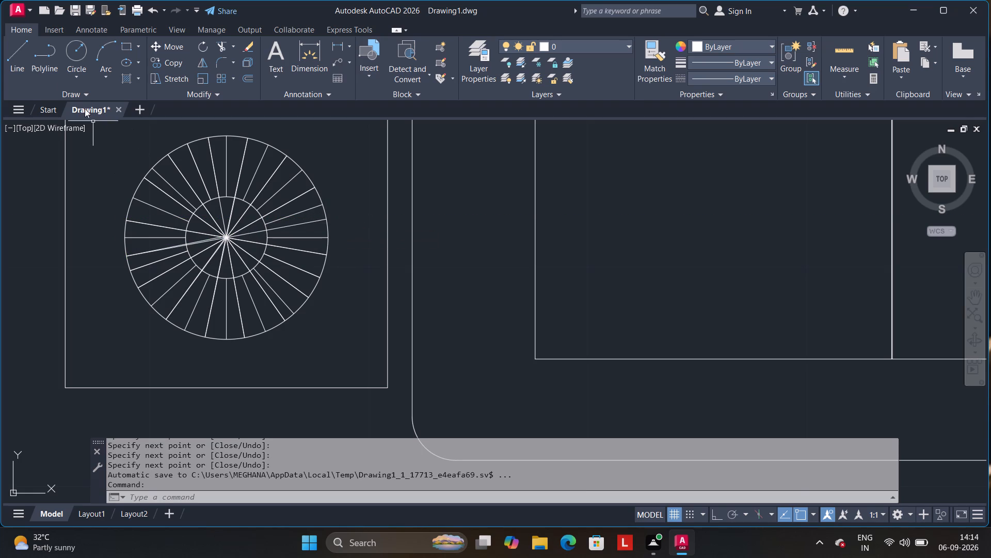
Trim away the portions of all the new crossing lines that lie inside the lamp's inner circle.
left_click(222, 51)
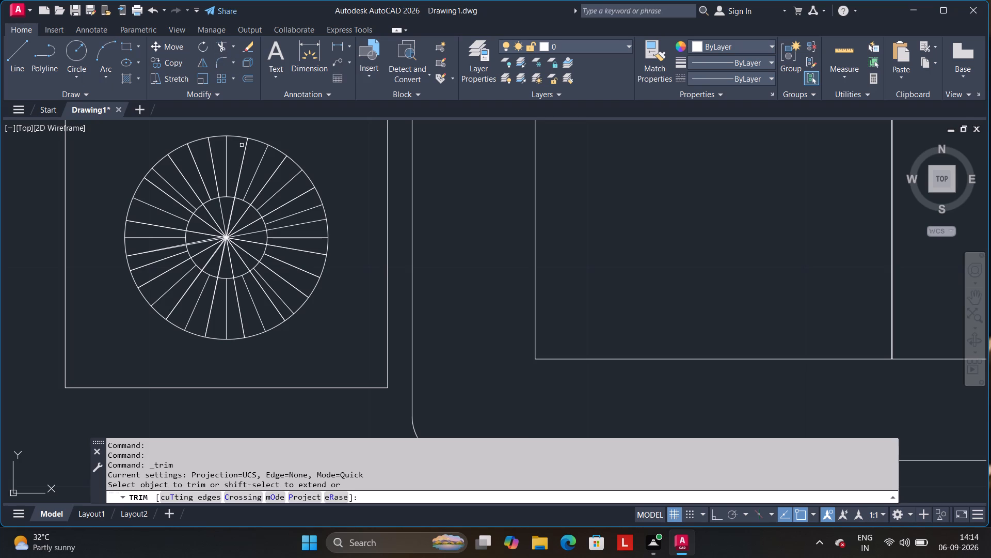
left_click_drag(254, 244, 216, 257)
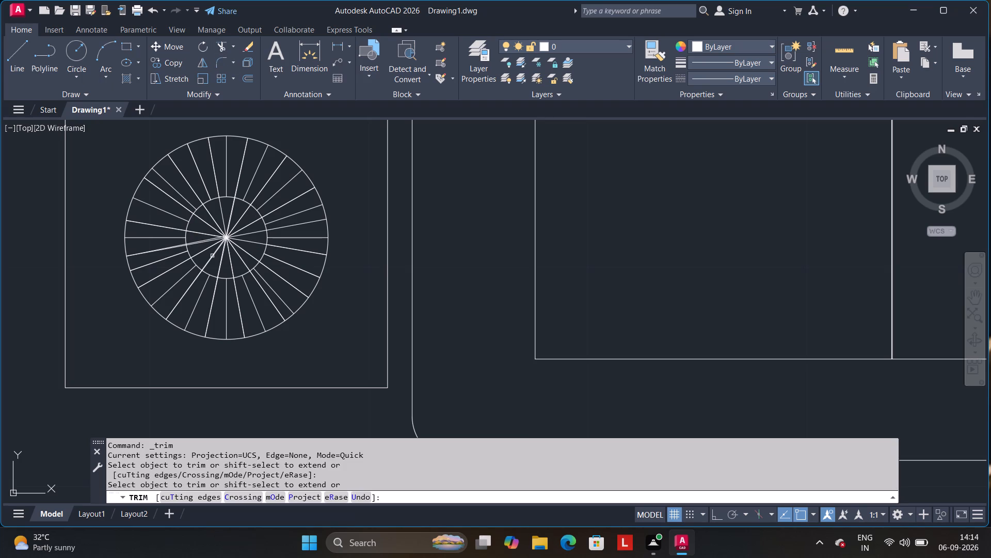
left_click_drag(216, 257, 225, 257)
left_click_drag(218, 258, 230, 265)
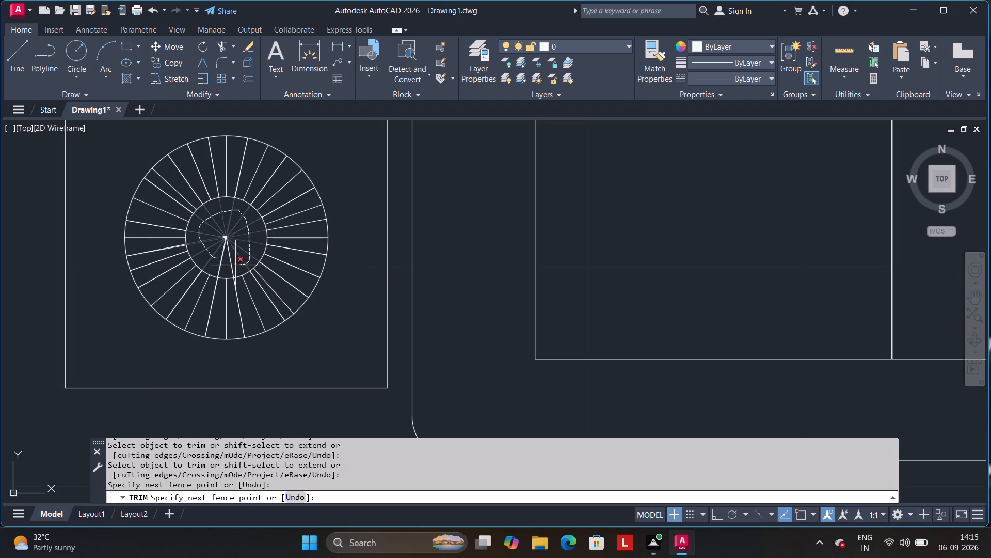
left_click_drag(230, 265, 216, 263)
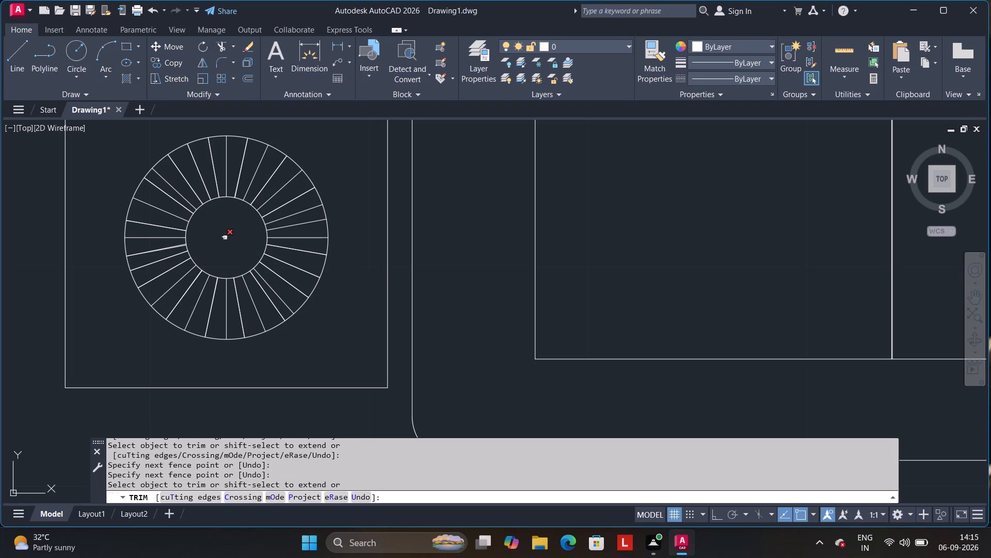
Clear the tiny leftover line fragments at the lamp's centre with the Trim command.
left_click(225, 238)
scroll(226, 237, "up", 4)
left_click_drag(239, 226, 223, 228)
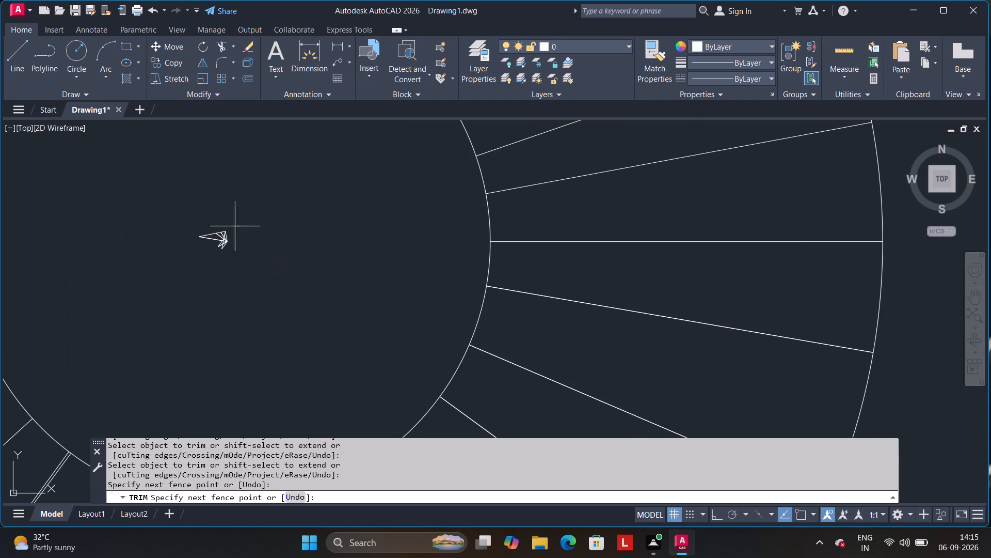
left_click_drag(223, 228, 223, 241)
left_click_drag(232, 227, 220, 251)
left_click_drag(220, 233, 230, 243)
left_click_drag(234, 222, 223, 245)
left_click_drag(223, 245, 223, 239)
left_click_drag(223, 234, 221, 243)
left_click_drag(225, 233, 225, 242)
scroll(224, 242, "up", 3)
left_click_drag(217, 220, 218, 243)
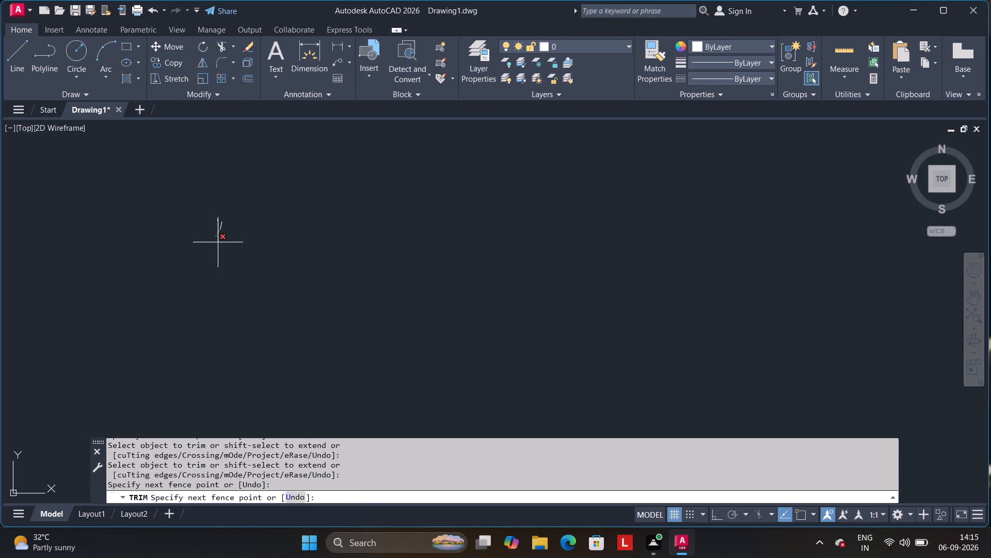
left_click_drag(218, 243, 218, 243)
left_click_drag(218, 216, 226, 228)
key("Return")
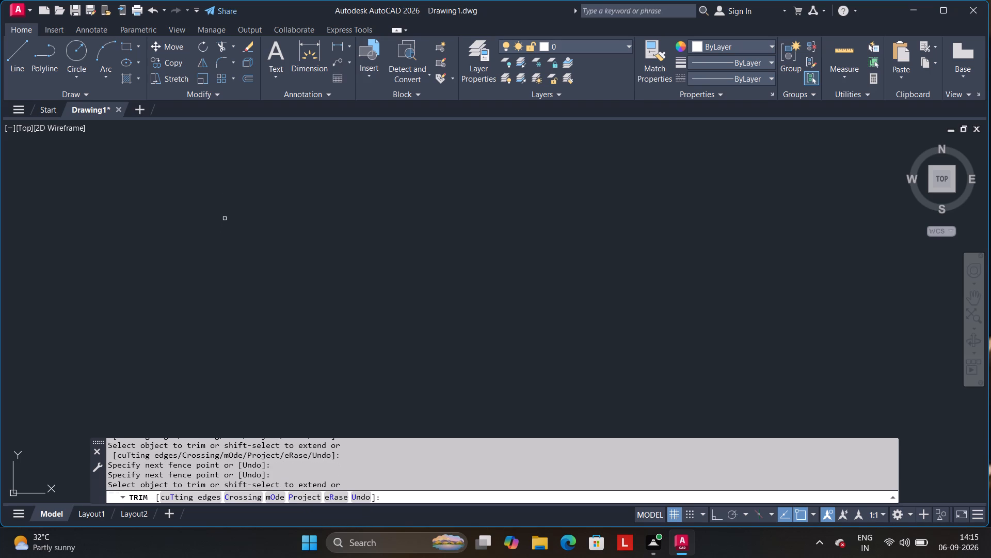
Copy the spoked lamp symbol from its centre on the west side table to the middle of the east side table.
scroll(218, 239, "down", 8)
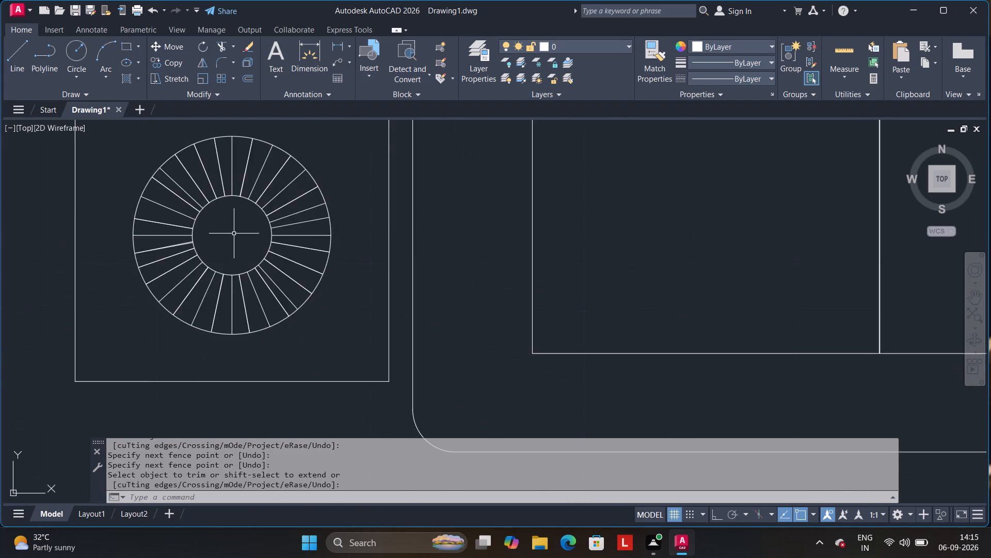
scroll(234, 234, "down", 3)
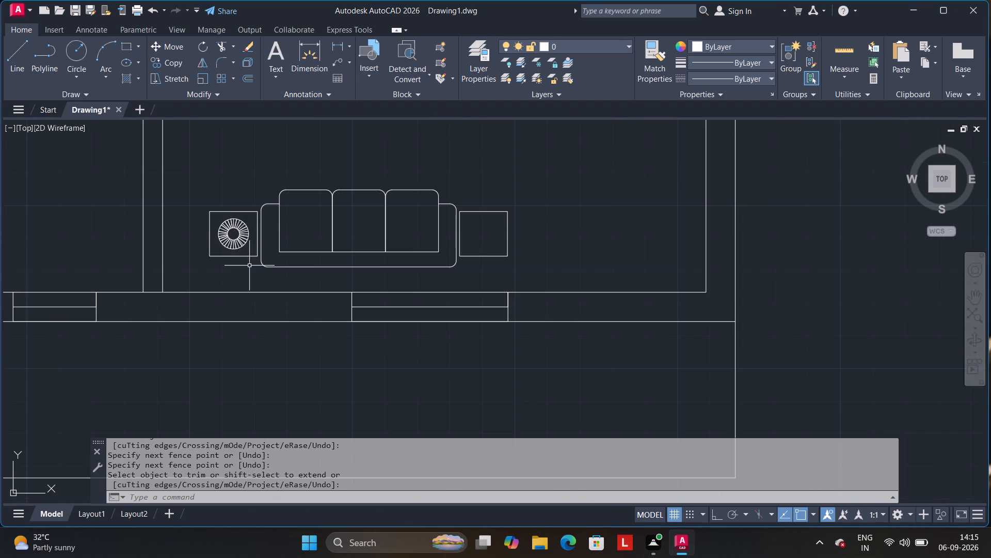
left_click(179, 58)
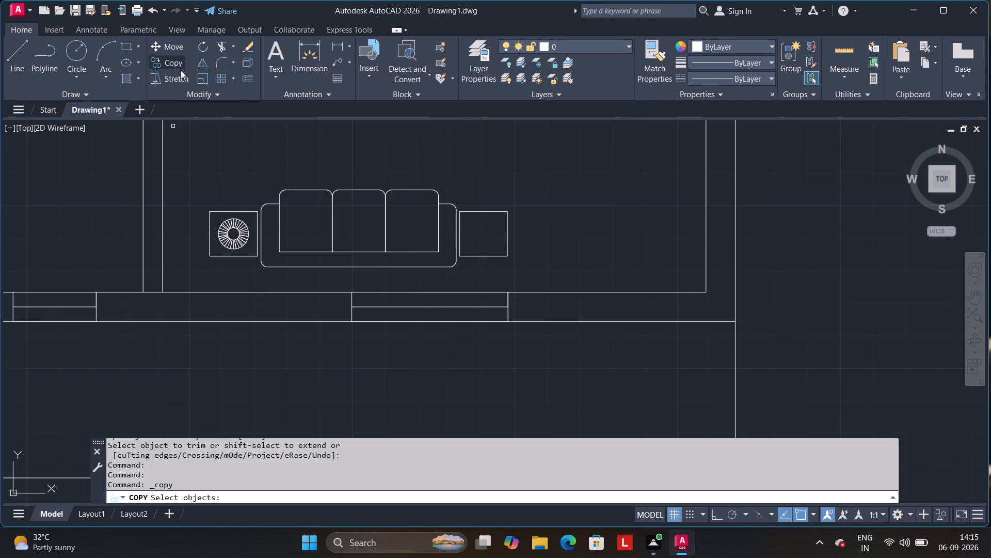
left_click(250, 221)
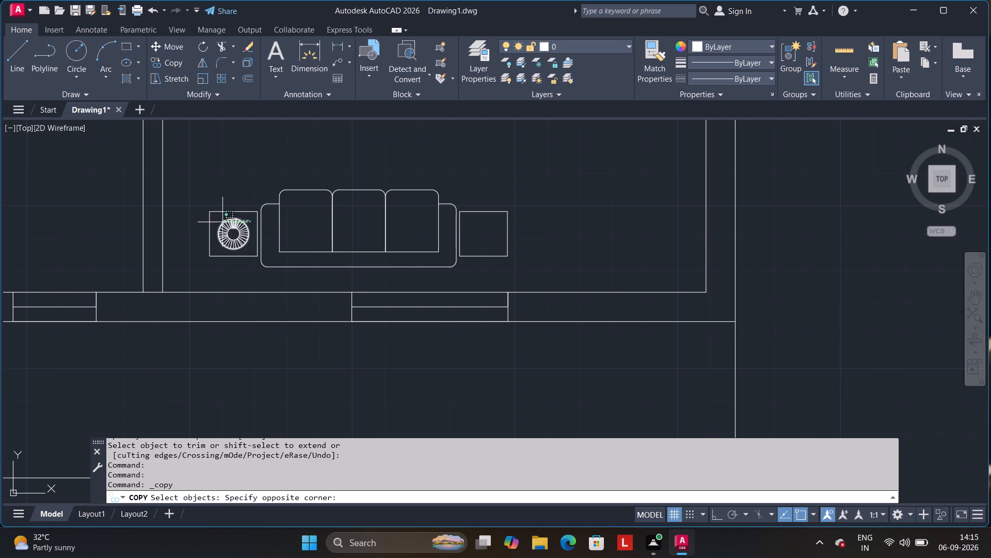
left_click(216, 252)
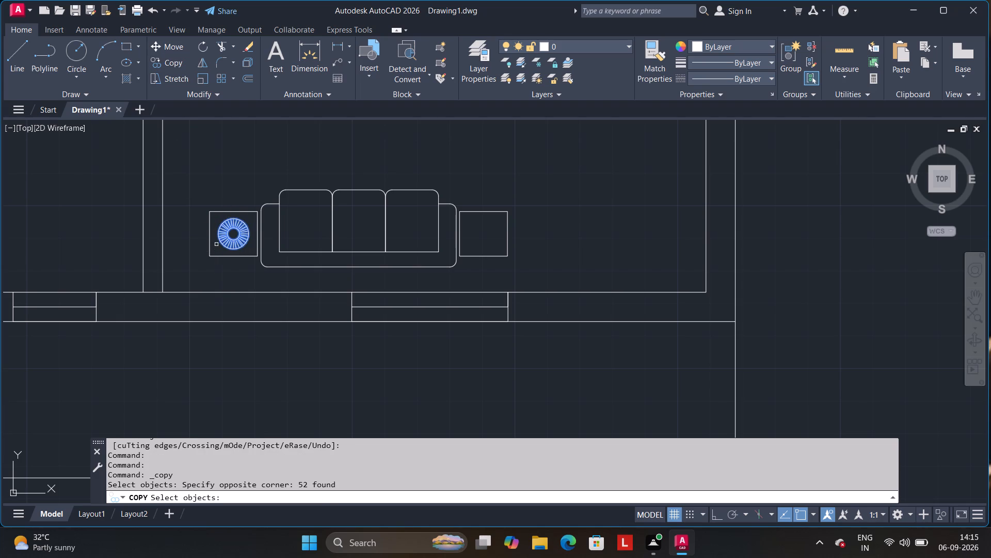
key("space")
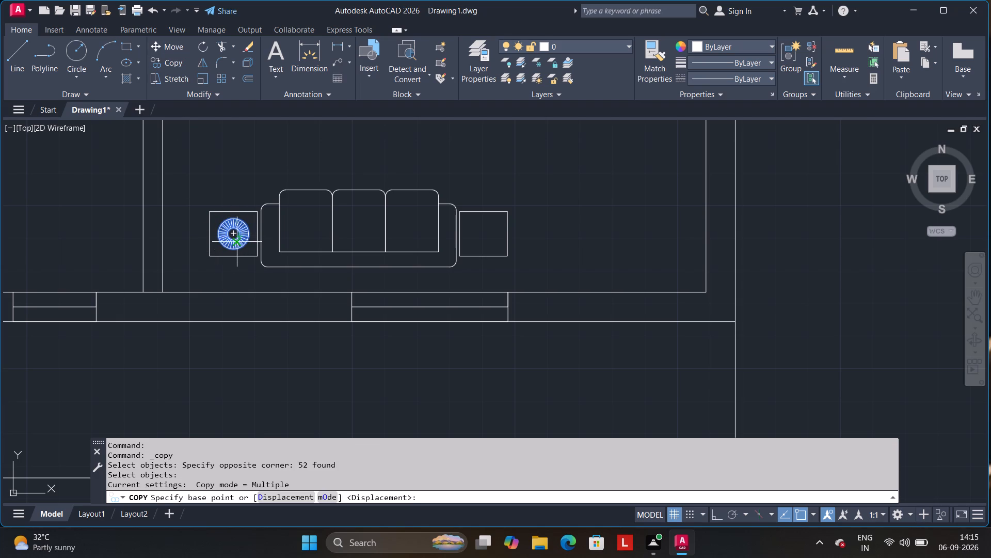
left_click(233, 234)
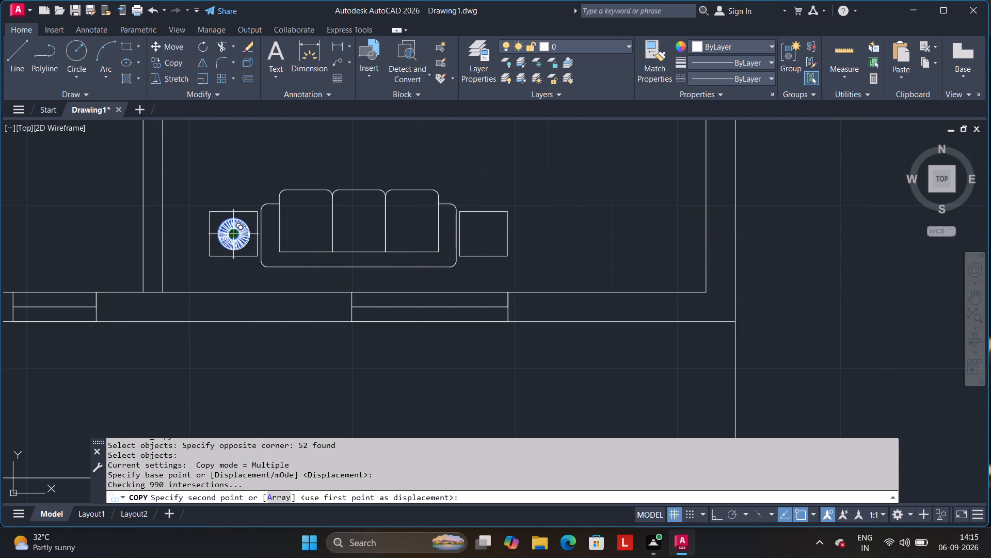
left_click(484, 232)
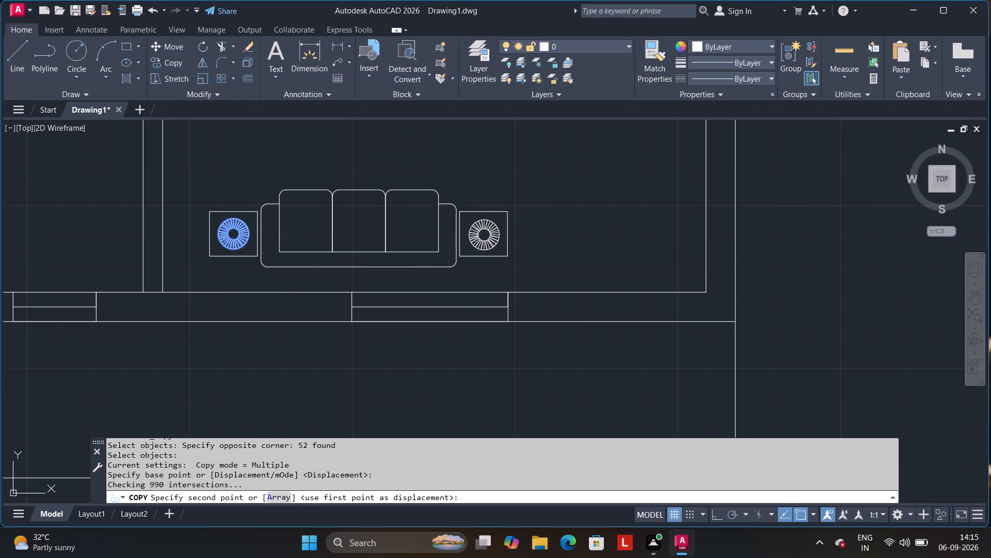
key("Return")
Draw a rectangular coffee table centred in front of the three-seat sofa, north of its seat cushions.
scroll(561, 211, "down", 1)
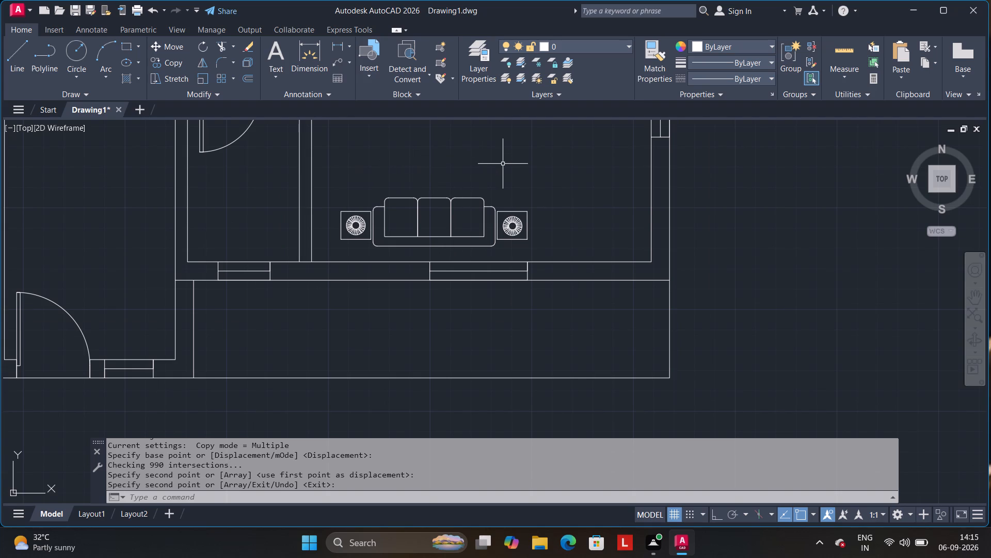
middle_click_drag(461, 161, 491, 211)
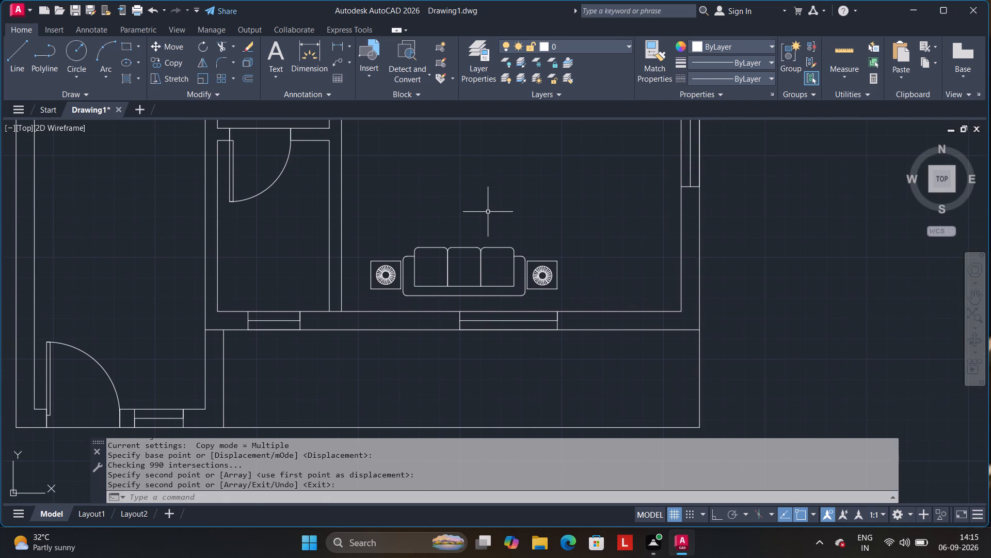
middle_click_drag(478, 196, 490, 222)
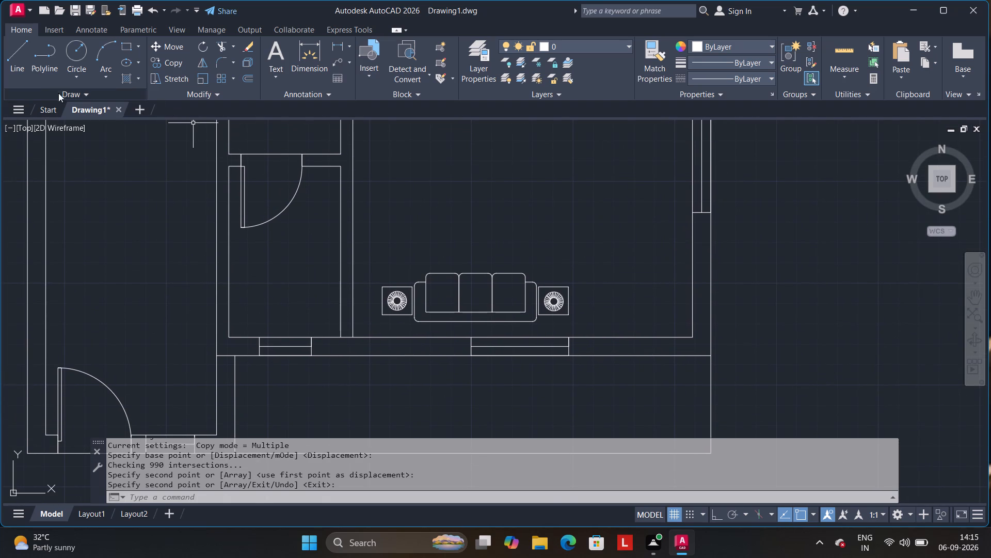
left_click(123, 48)
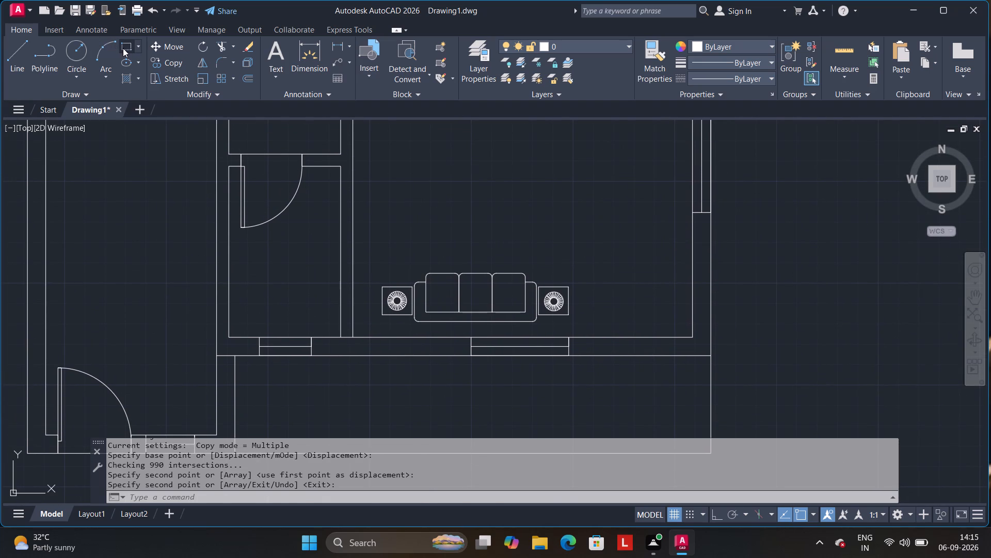
scroll(453, 241, "up", 2)
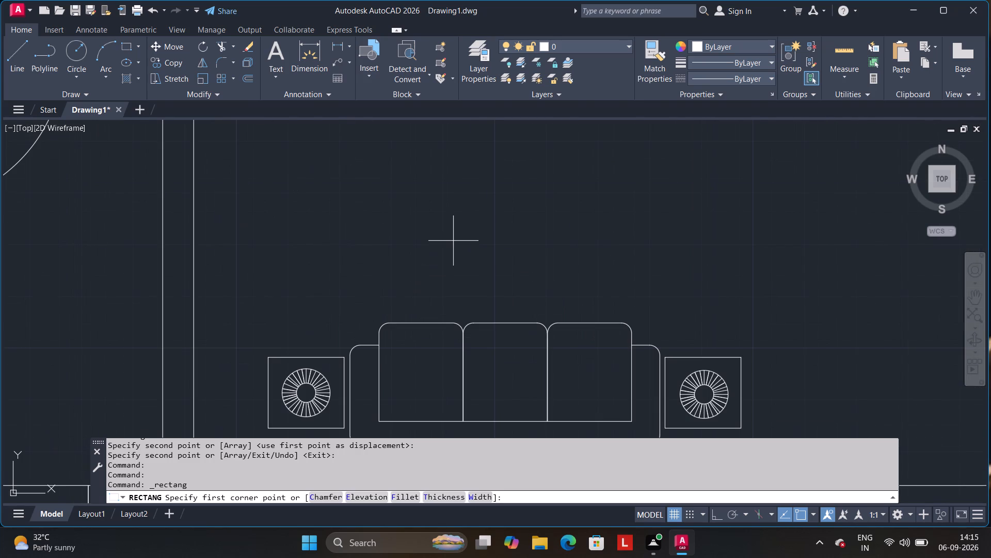
middle_click_drag(460, 267, 448, 233)
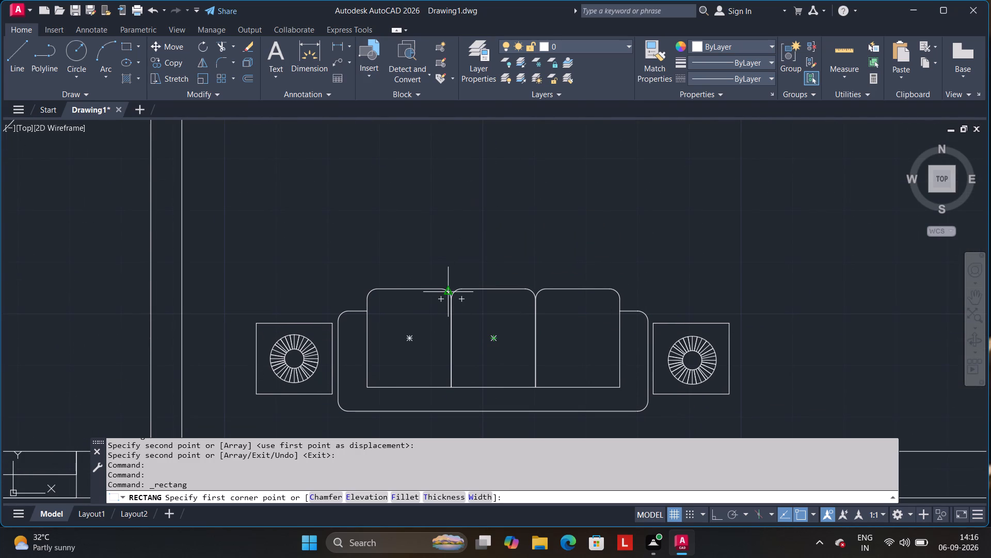
scroll(453, 291, "up", 2)
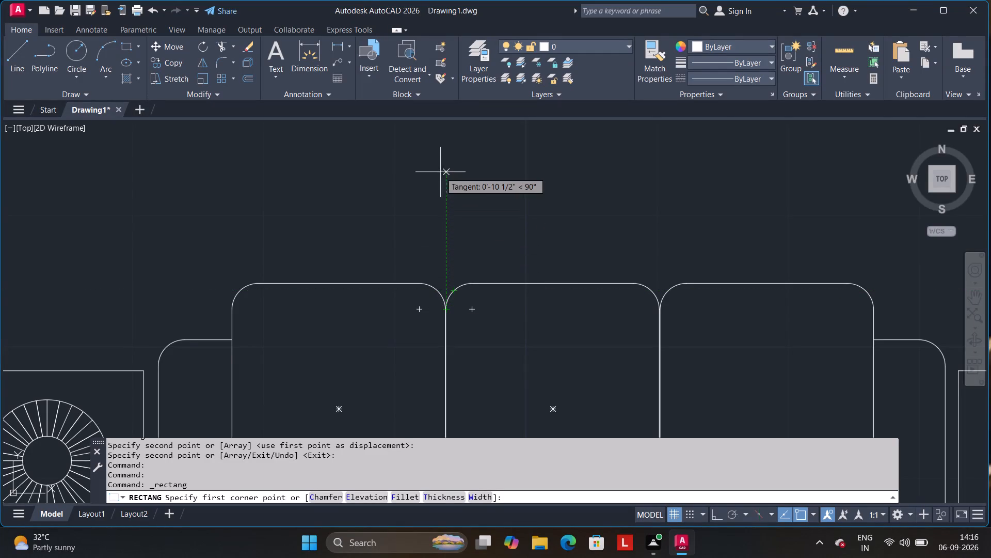
scroll(440, 176, "down", 2)
middle_click_drag(439, 173, 437, 271)
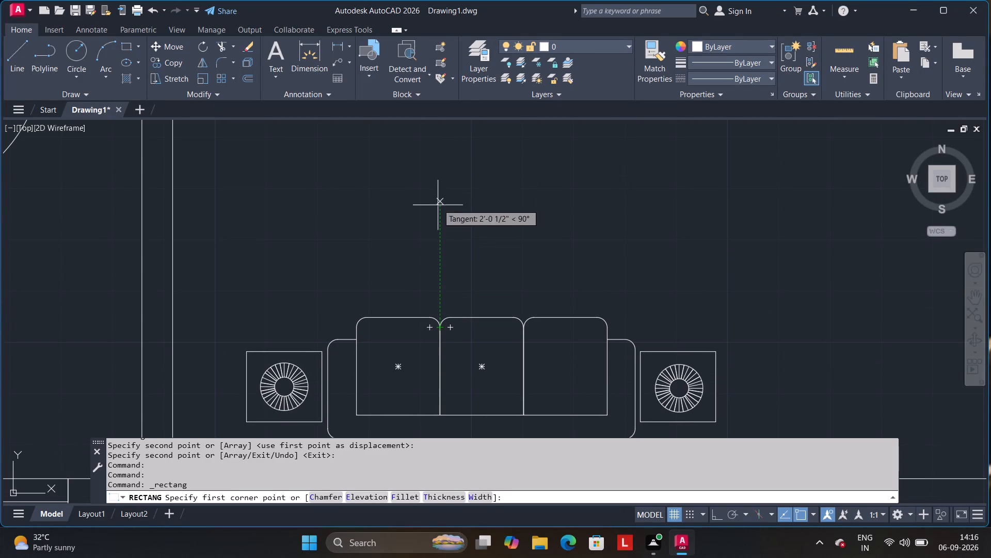
left_click(420, 270)
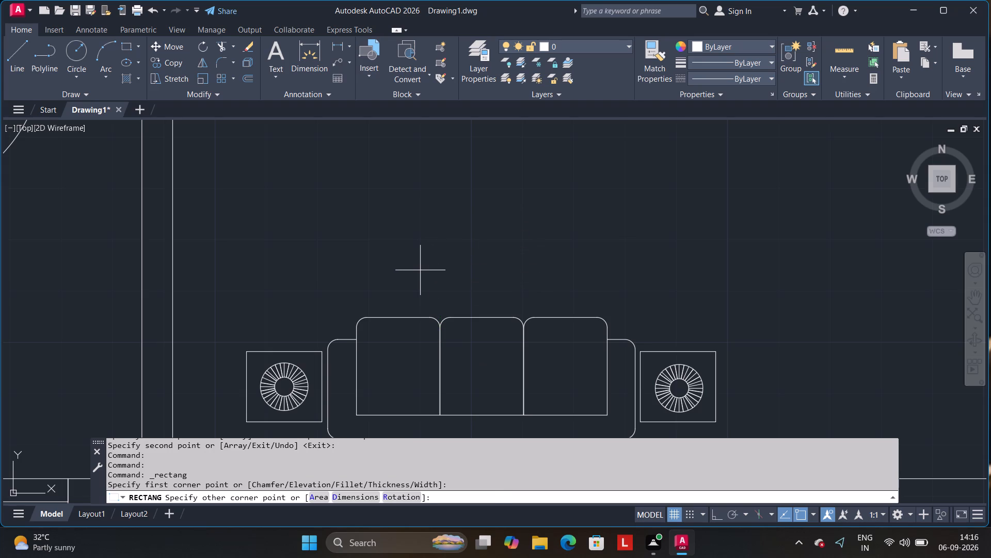
left_click(541, 212)
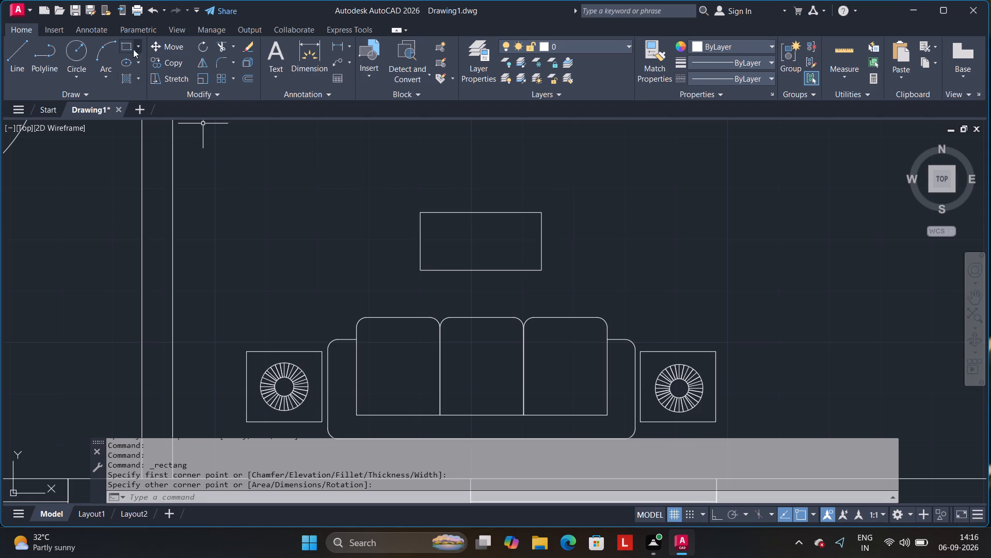
Draw a smaller, nearly square rectangle for an armchair seat between the coffee table and the room's west wall.
left_click(120, 46)
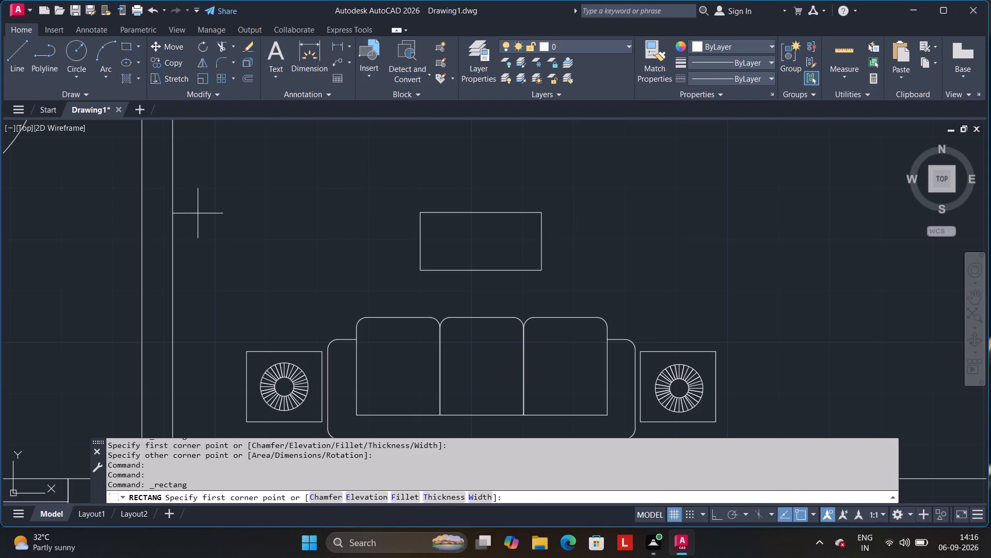
key("F8")
key("F8")
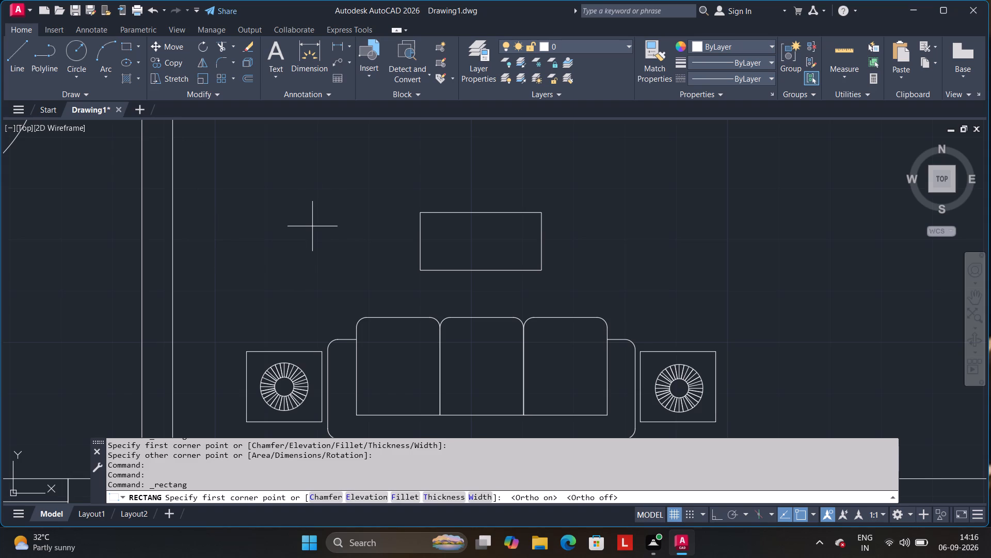
left_click(312, 226)
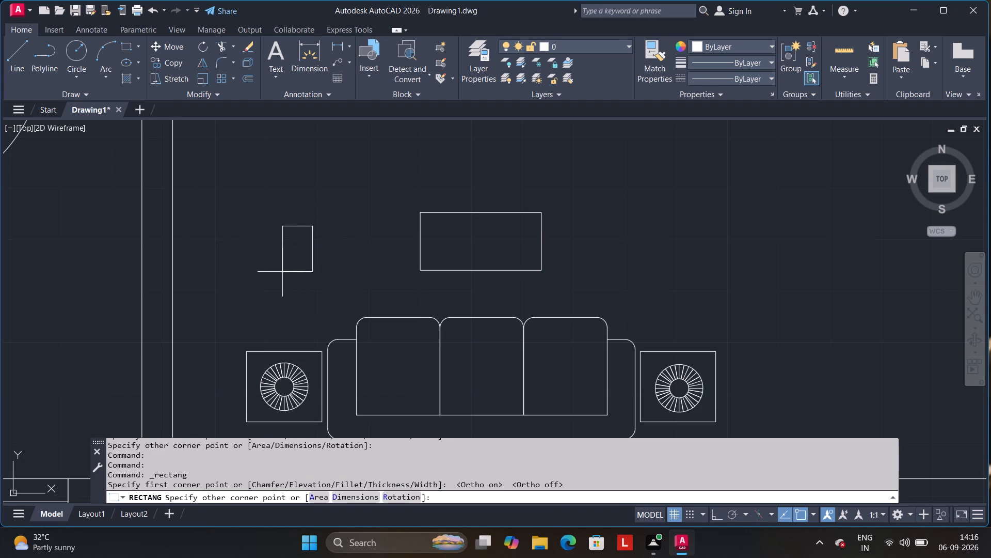
key("F8")
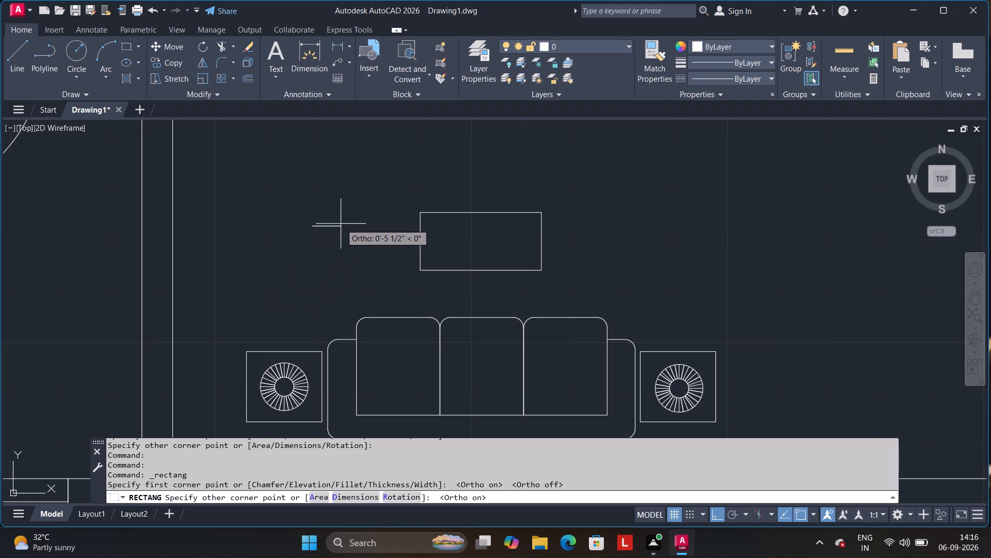
key("F8")
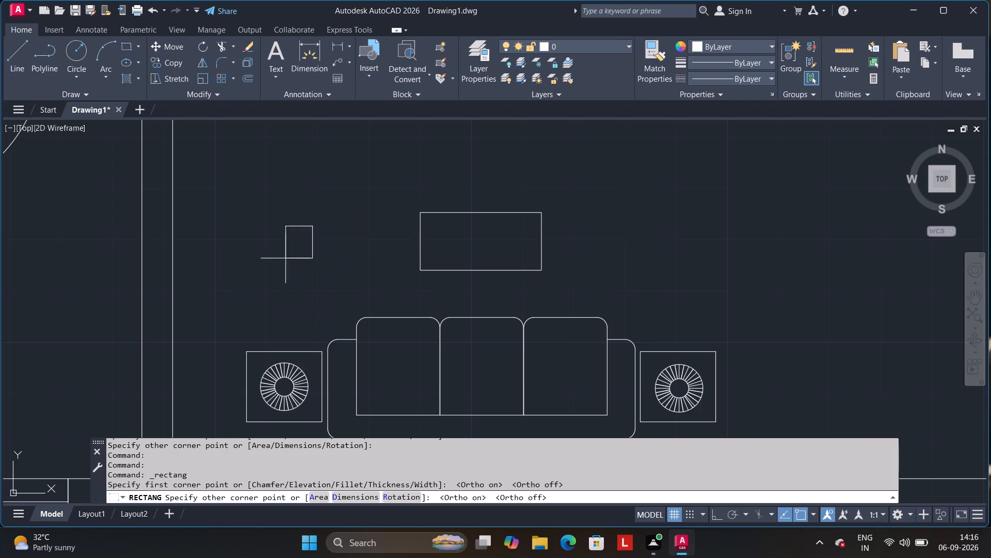
left_click(243, 289)
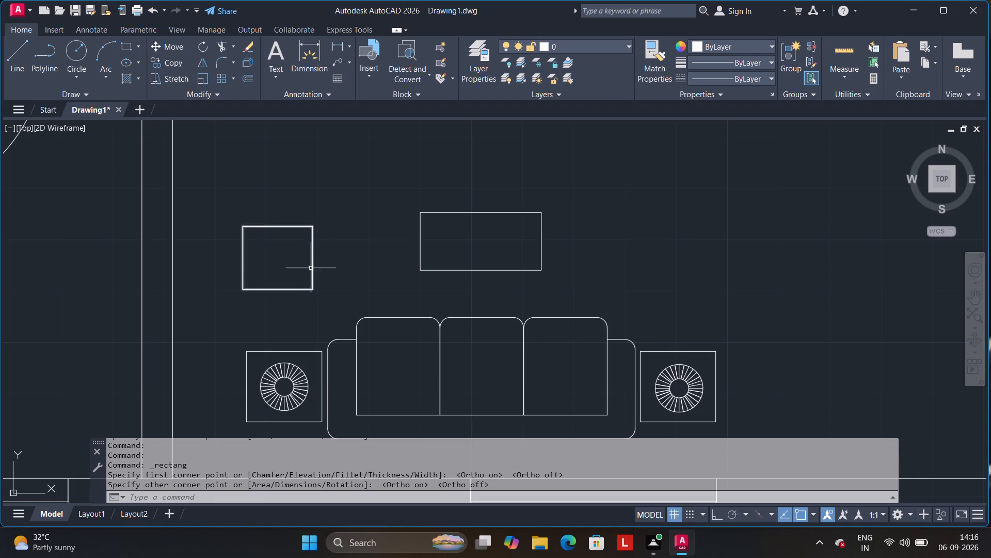
Fillet the northeast and southeast corners of the armchair seat rectangle with a 2" radius.
left_click(219, 65)
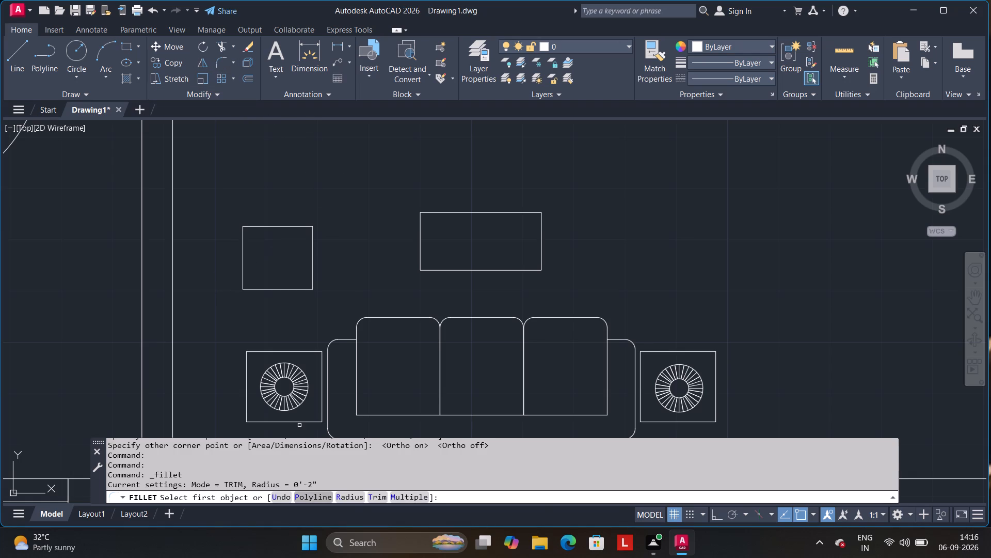
left_click(352, 497)
type("22")
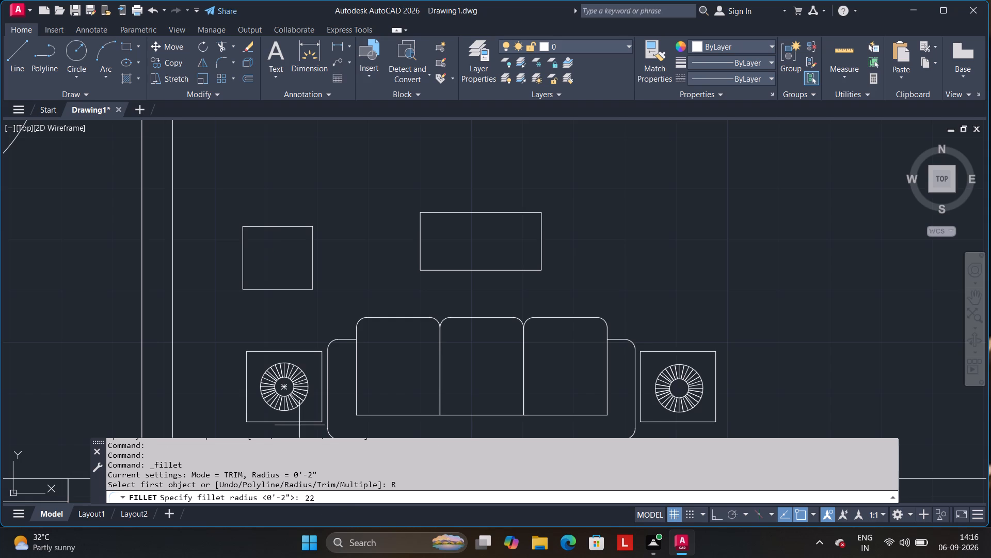
key("BackSpace")
key("shift+quotedbl")
key("Return")
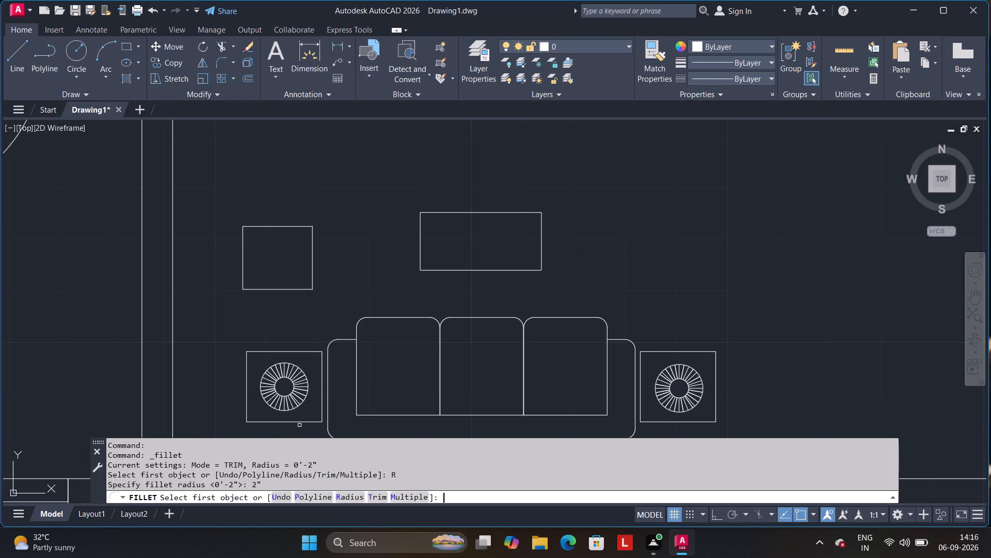
left_click(307, 227)
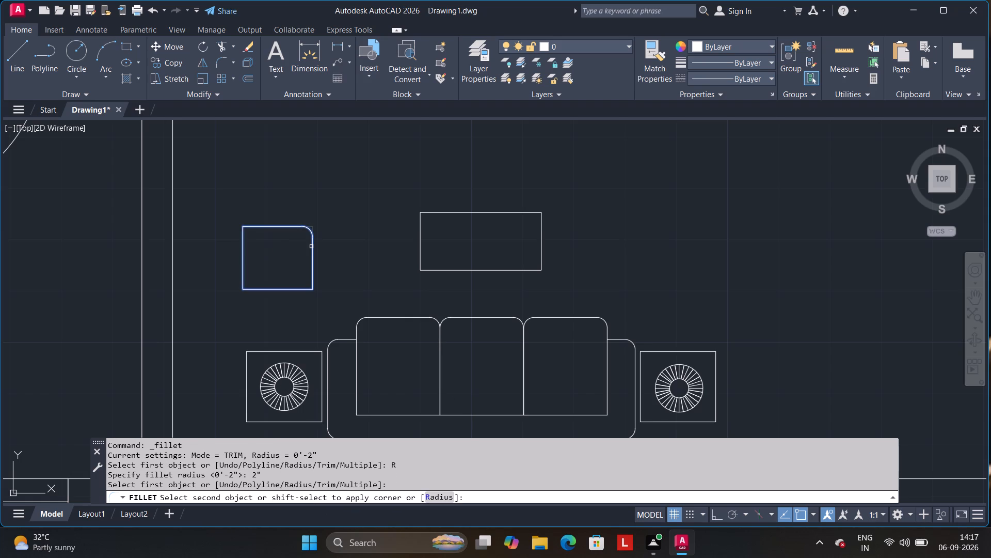
left_click(311, 246)
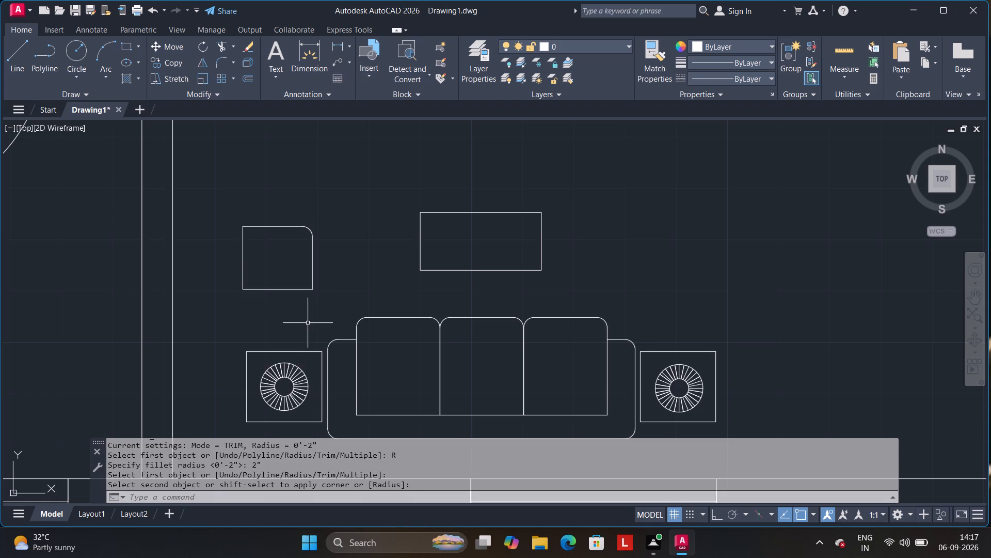
key("space")
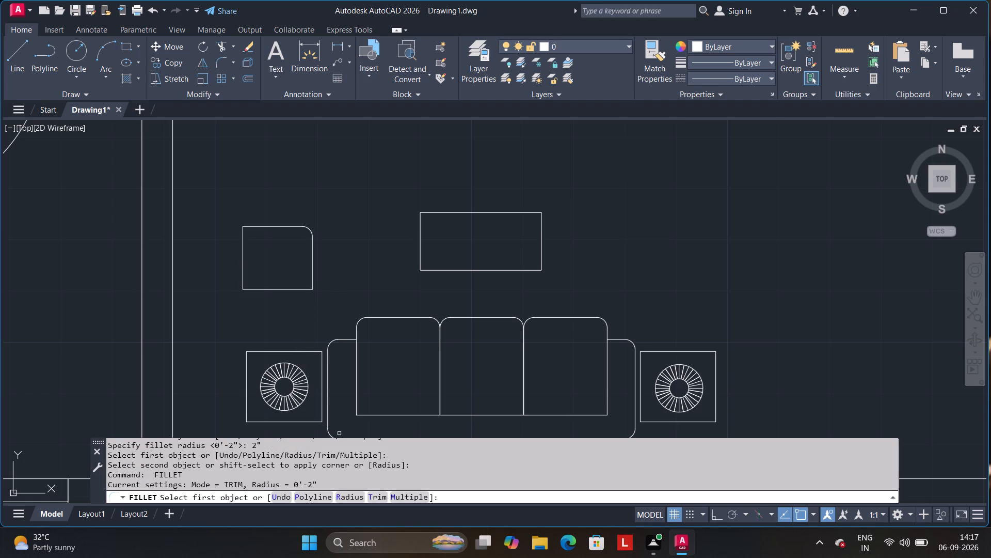
left_click(350, 496)
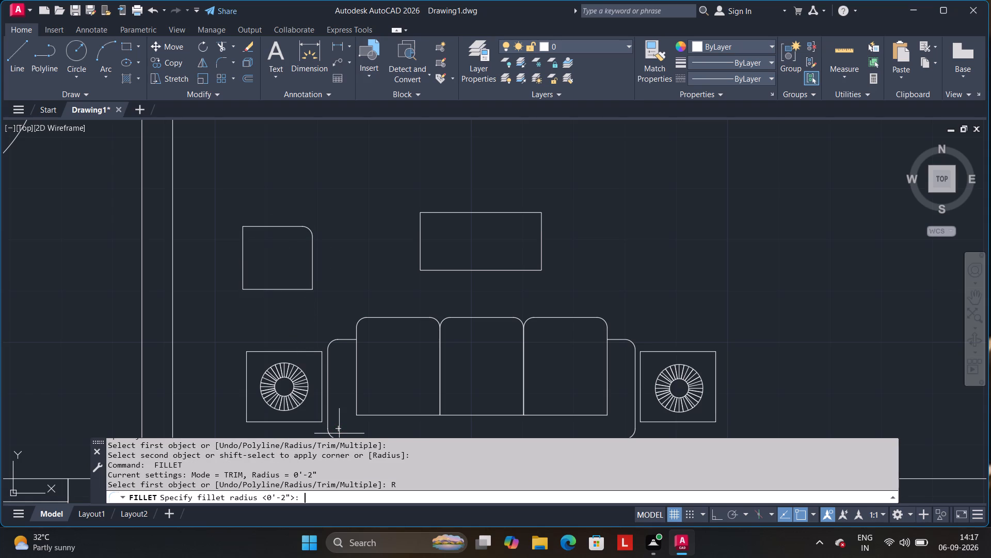
key("space")
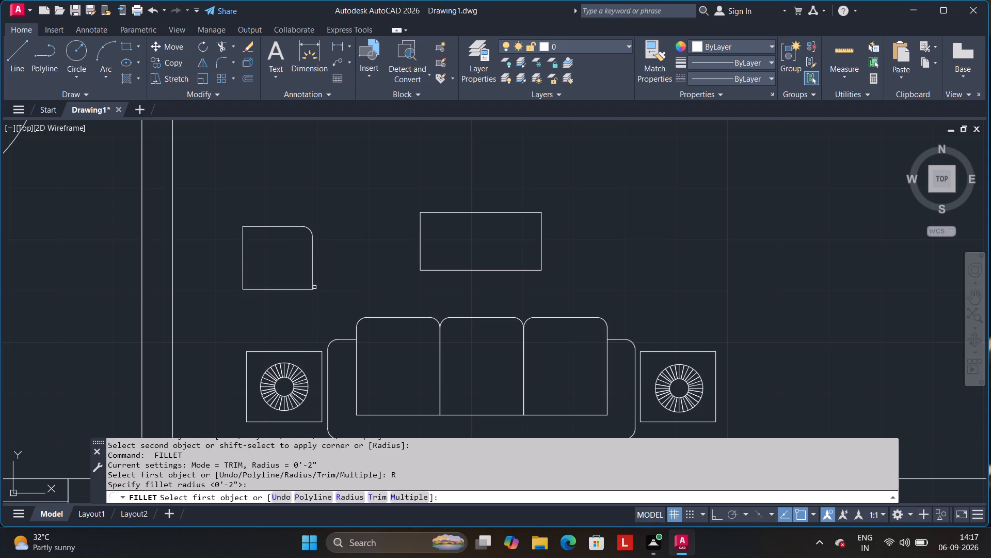
left_click(313, 283)
left_click(301, 290)
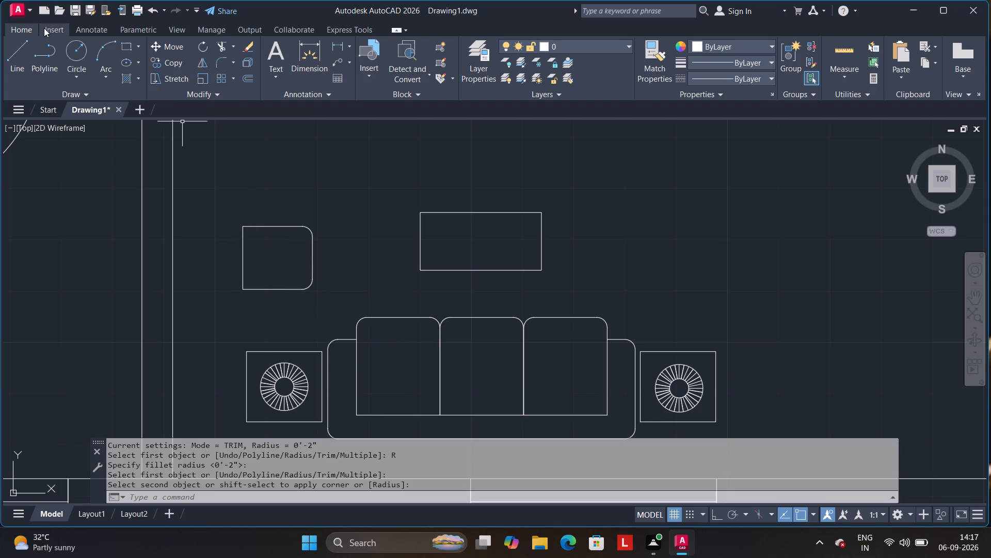
Draw an armchair back-and-arms outline around the seat's north, west and south sides, about 1'-2 1/2" deep and 1'-11" long, ending on the seat edges.
left_click(15, 47)
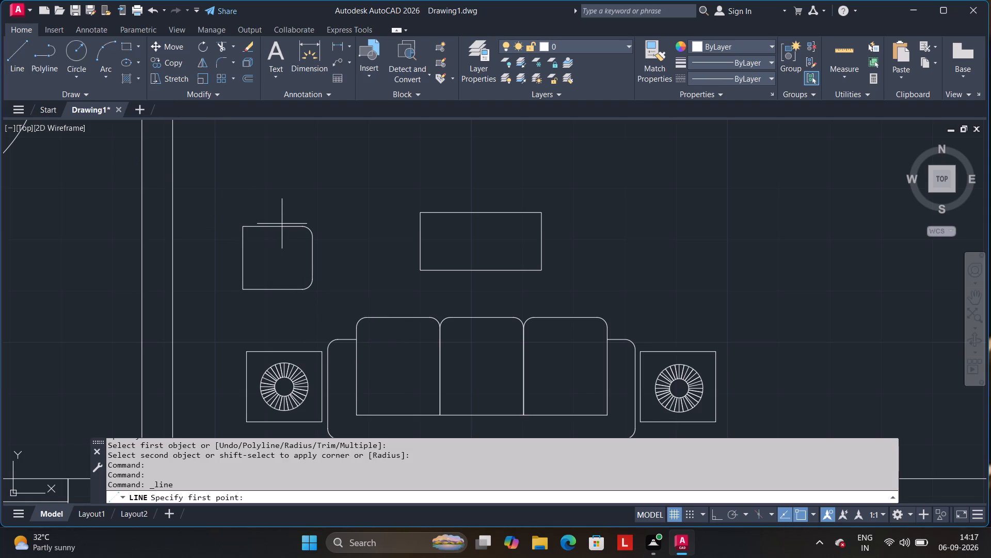
left_click(289, 227)
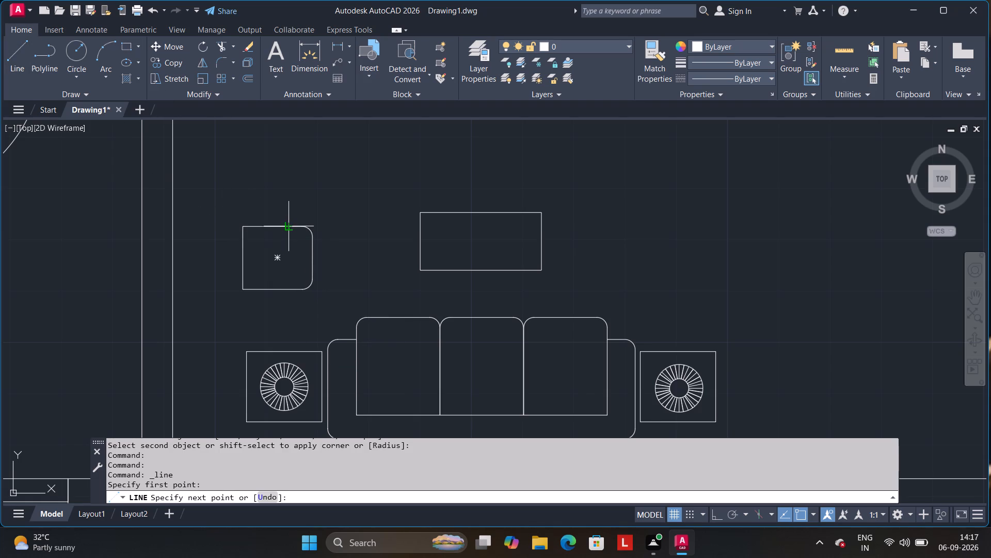
key("F8")
left_click(286, 199)
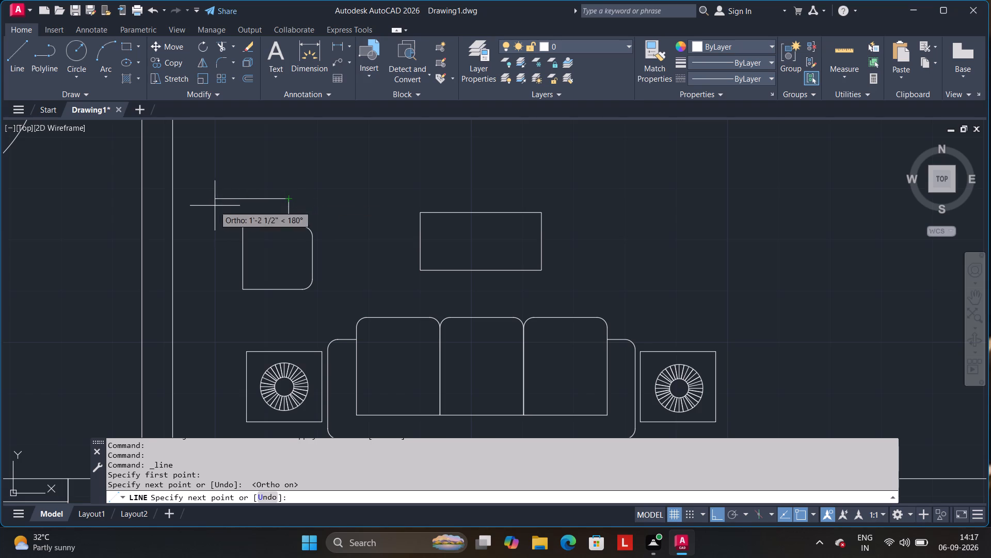
left_click(215, 207)
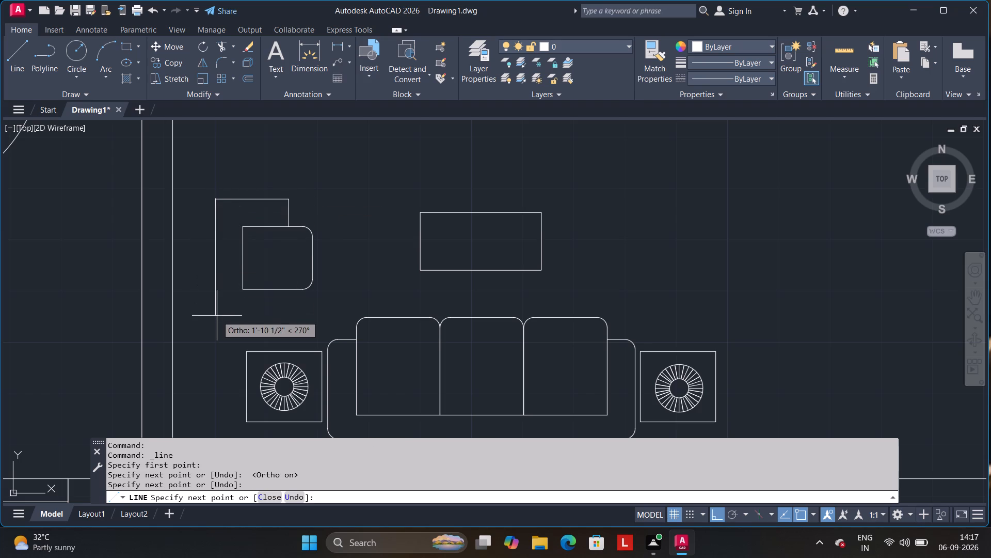
left_click(217, 317)
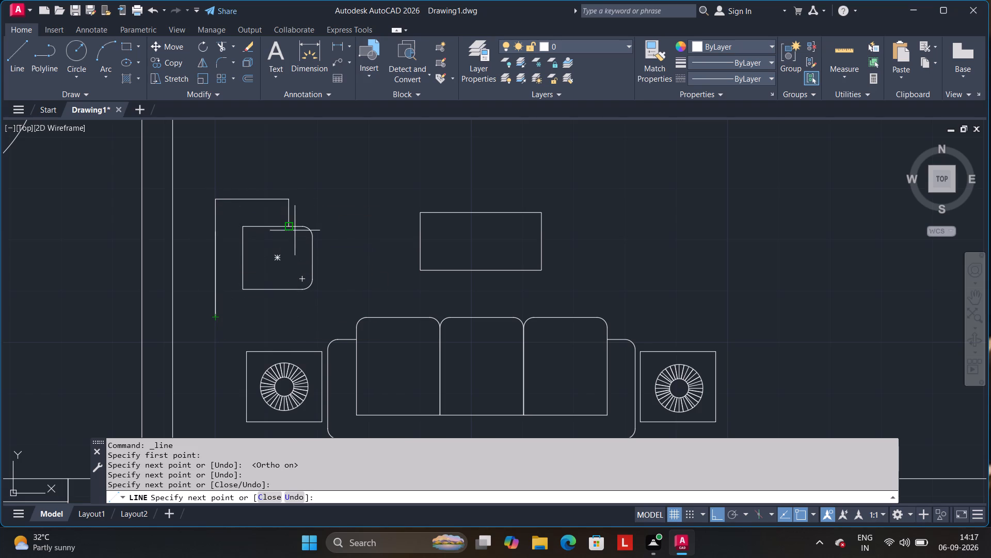
left_click(290, 317)
left_click(290, 290)
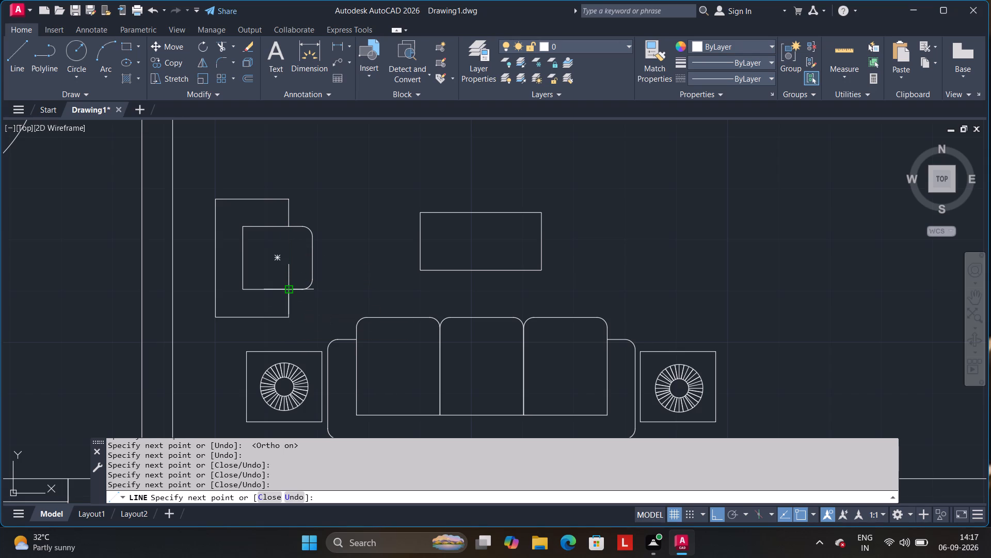
key("Return")
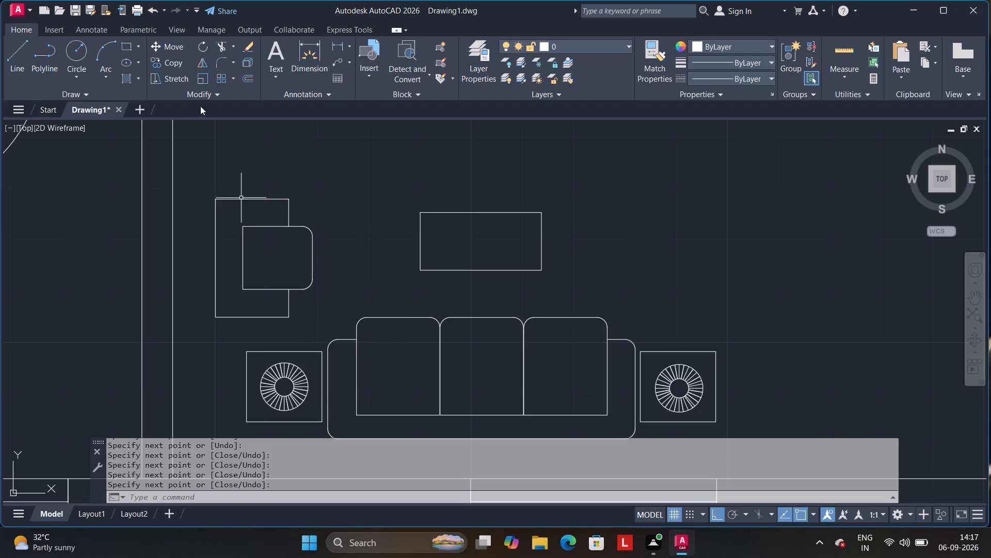
Fillet the northeast and southeast corners of the armchair's back-and-arms outline with a 2" radius.
left_click(215, 61)
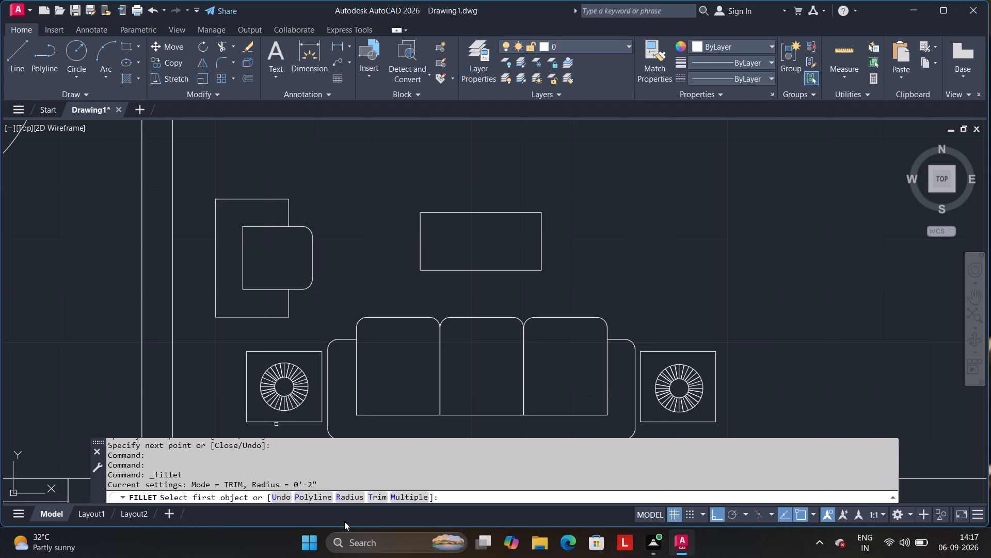
left_click(351, 496)
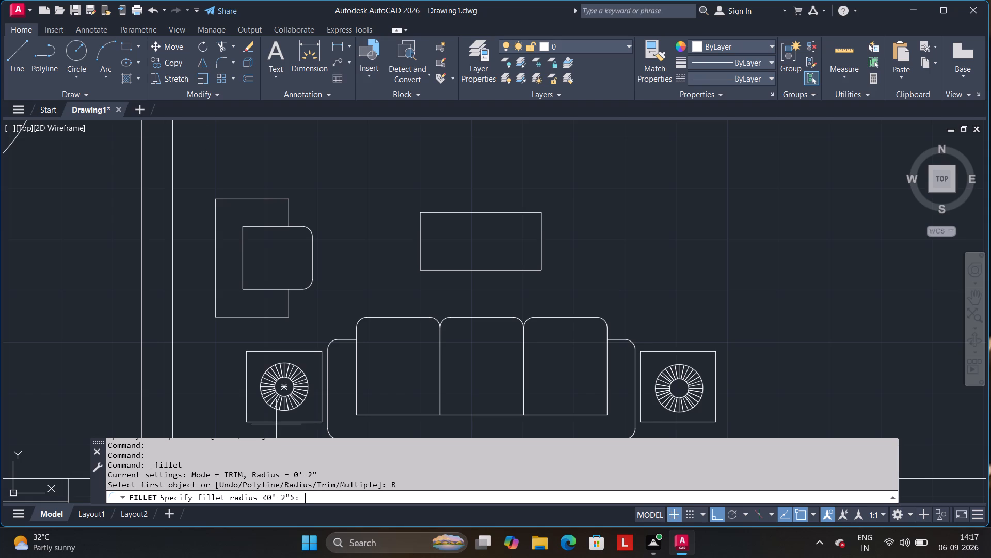
key("2")
key("shift+quotedbl")
key("Return")
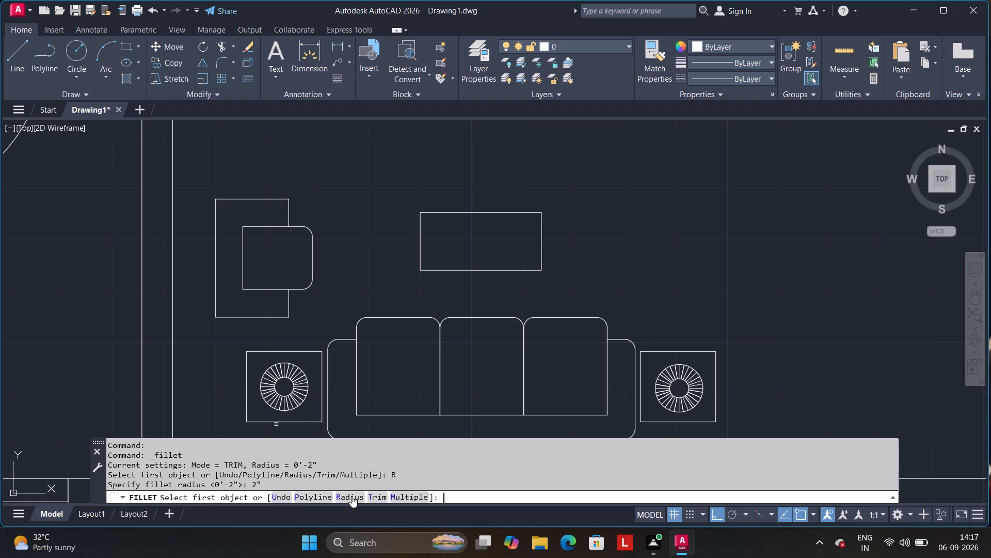
left_click(409, 499)
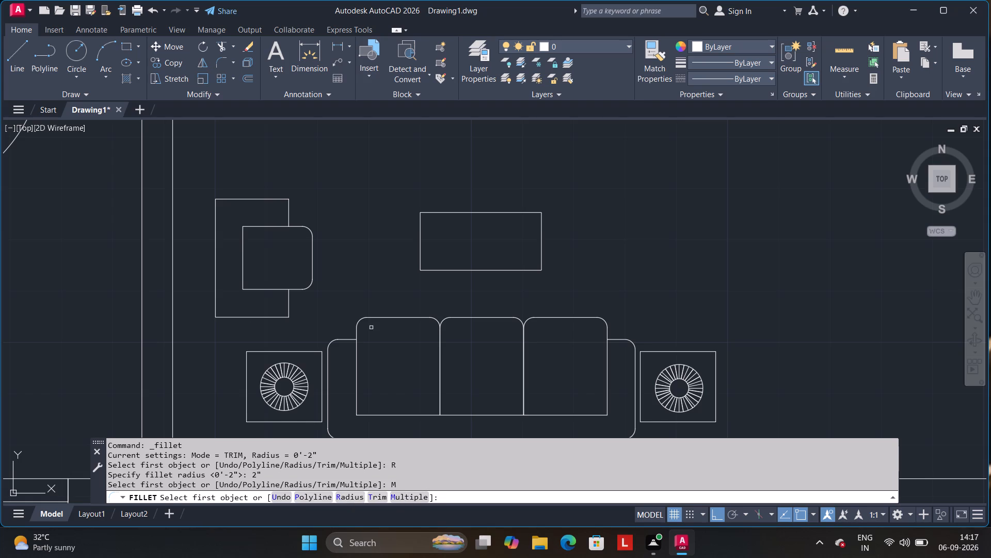
left_click(282, 197)
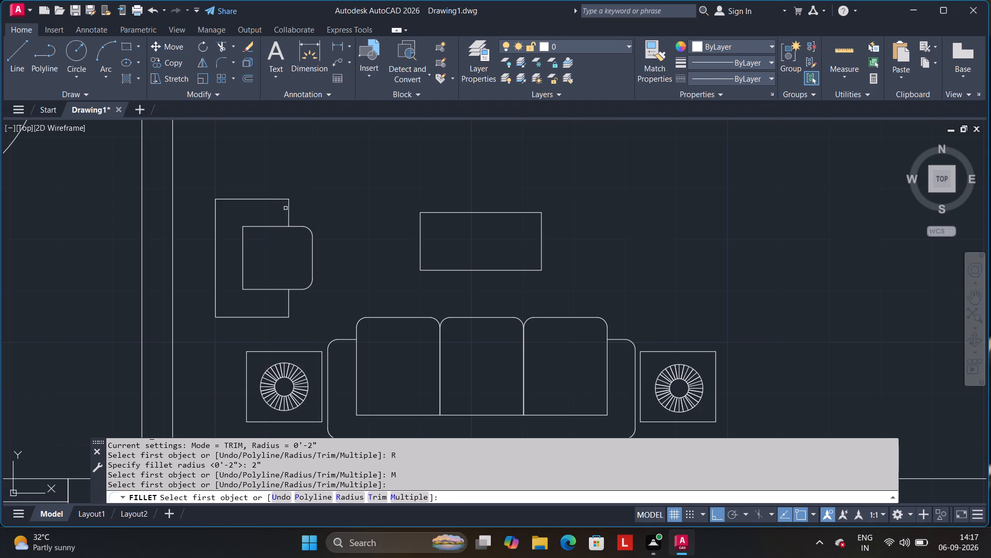
left_click(290, 211)
left_click(284, 200)
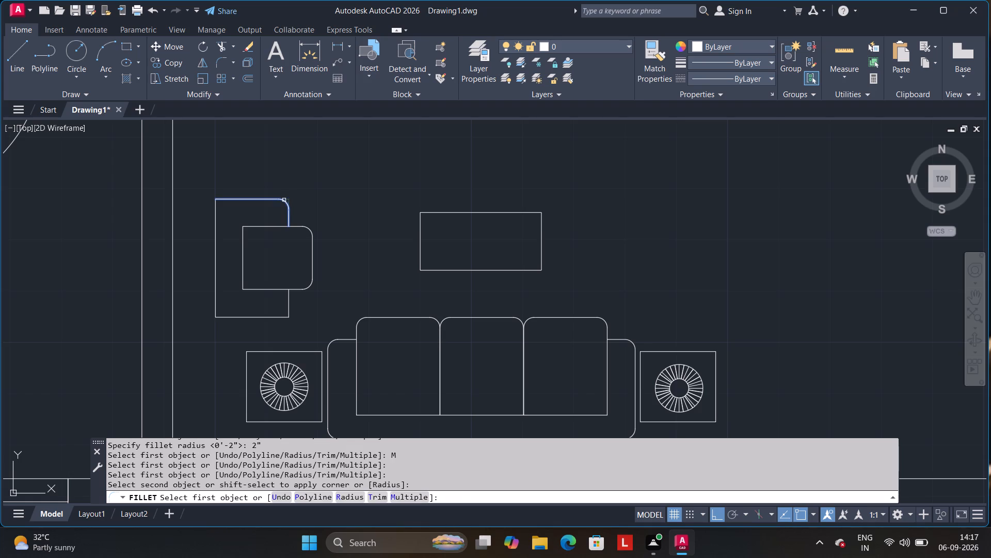
left_click(289, 303)
left_click(283, 318)
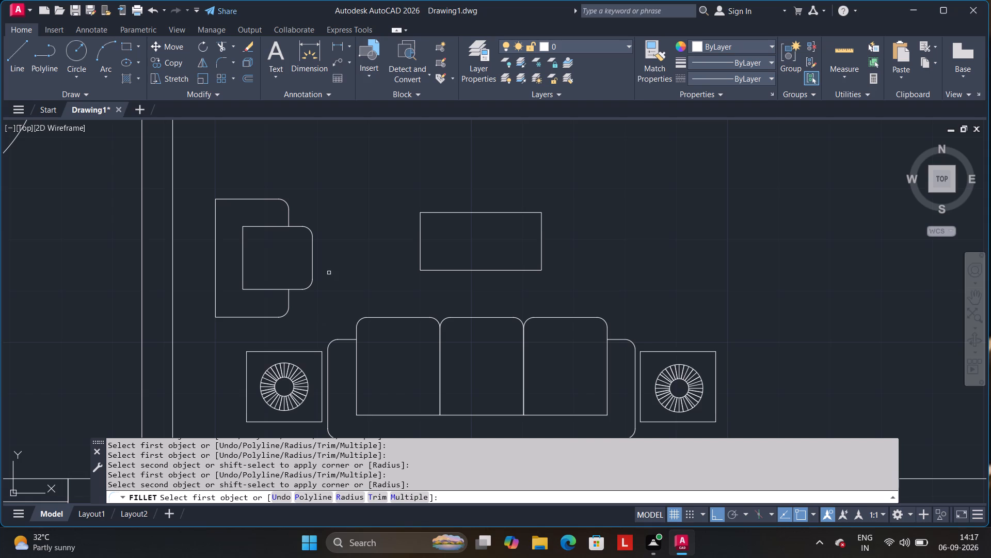
key("Return")
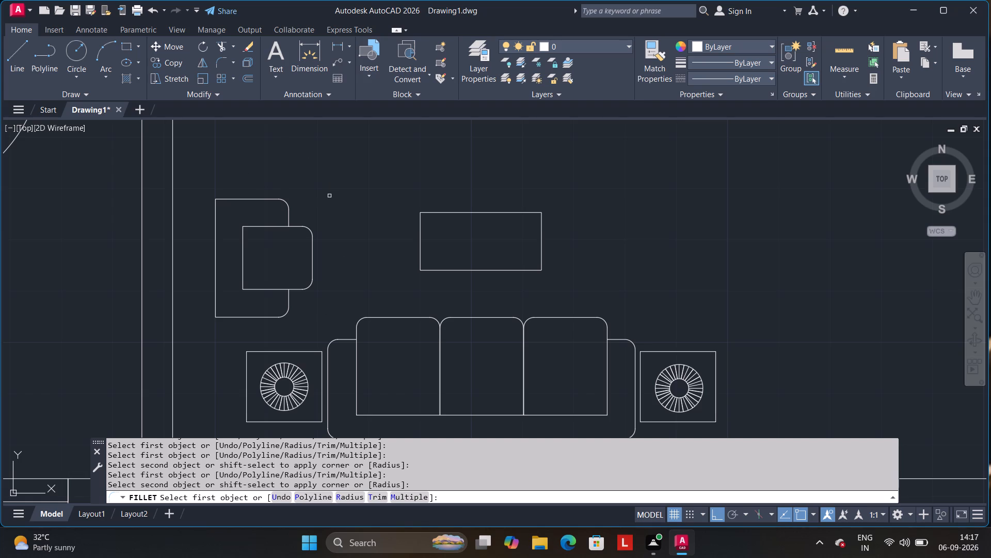
Rotate the whole armchair freely counterclockwise about its outer southwest corner so that it faces northeast.
left_click(330, 195)
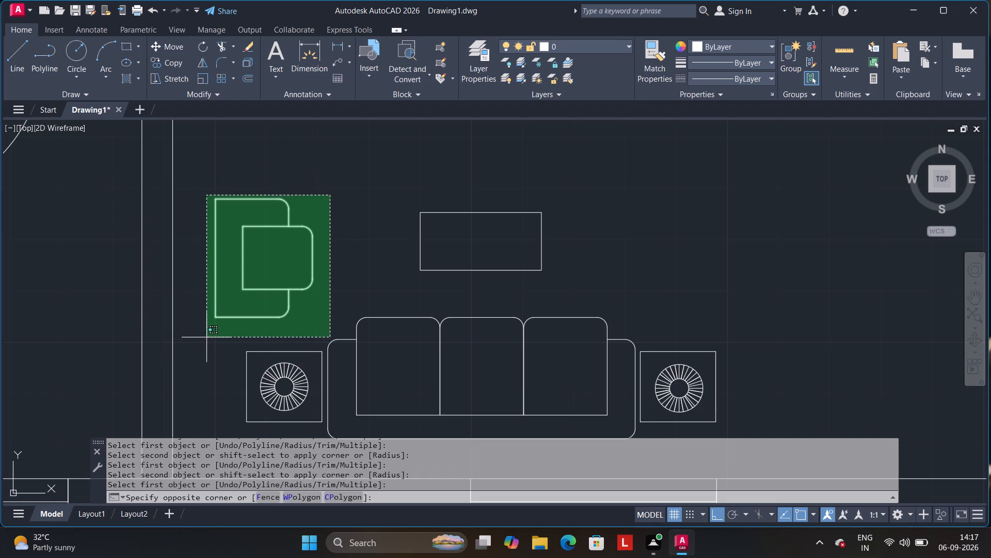
left_click(204, 337)
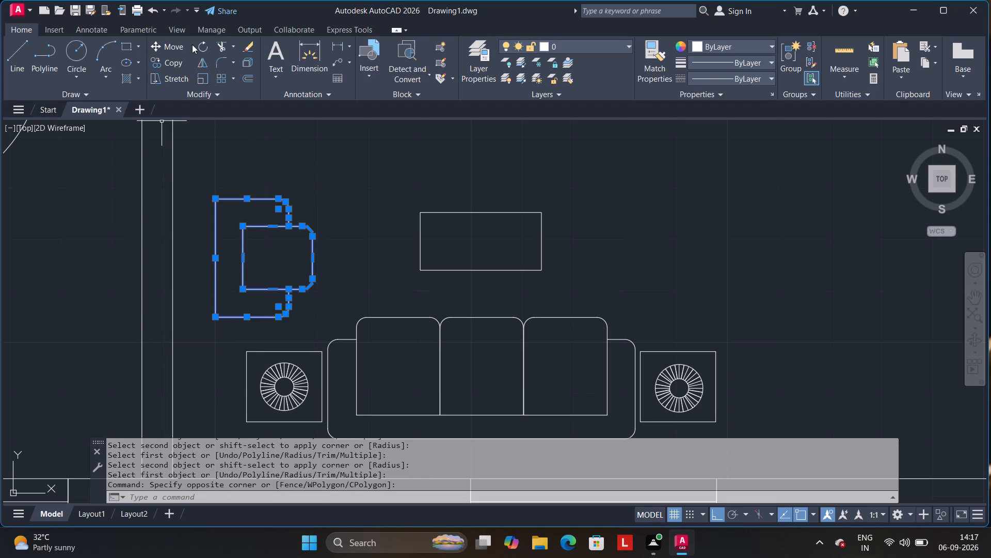
left_click(198, 44)
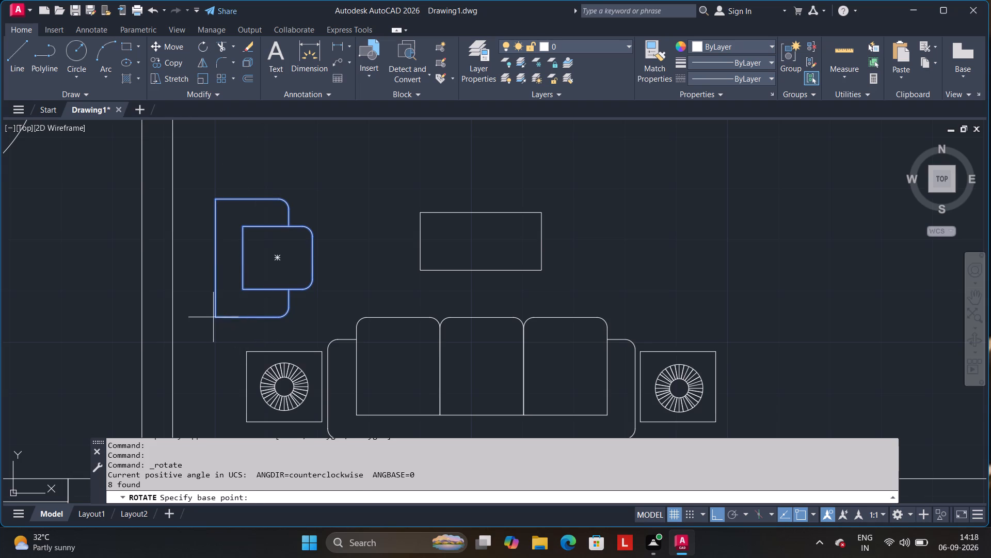
left_click(213, 317)
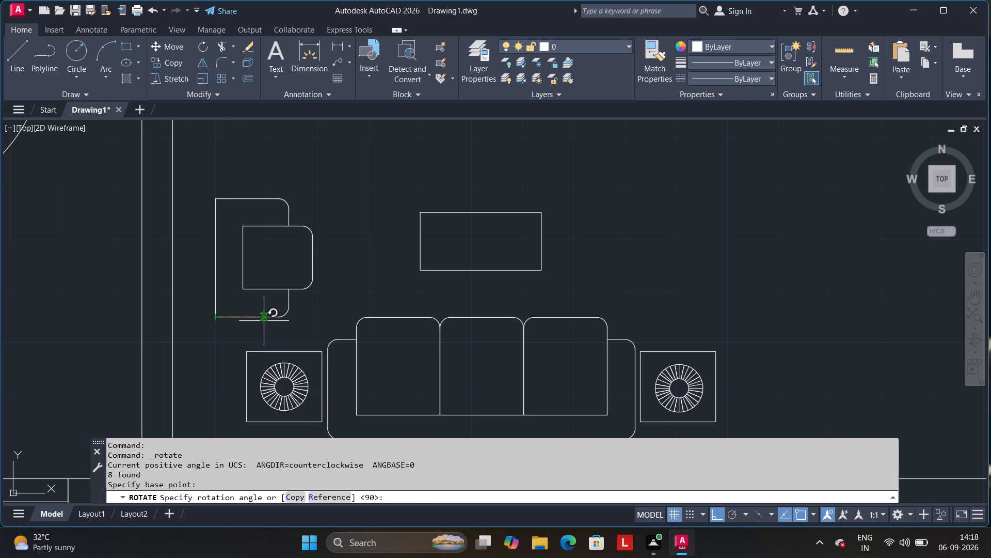
key("F8")
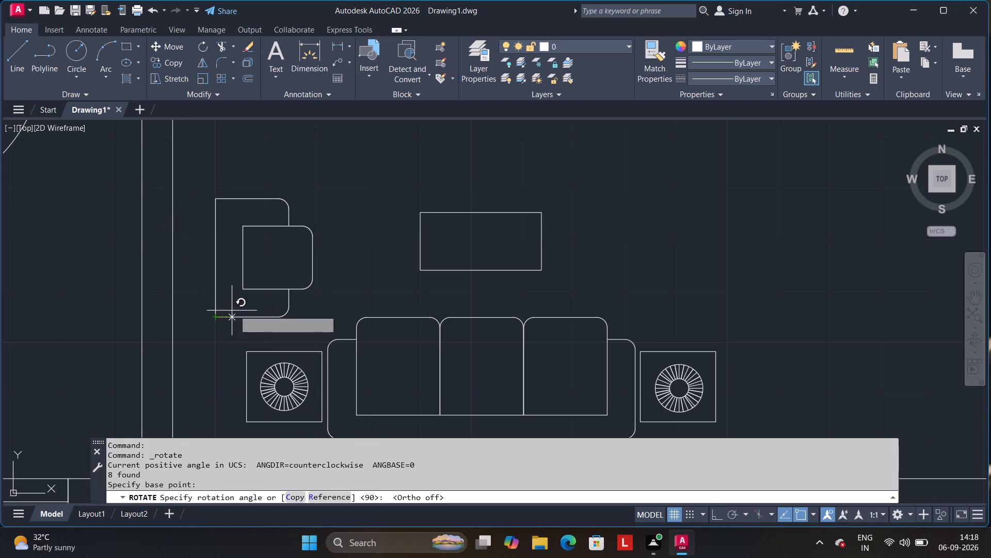
left_click(260, 261)
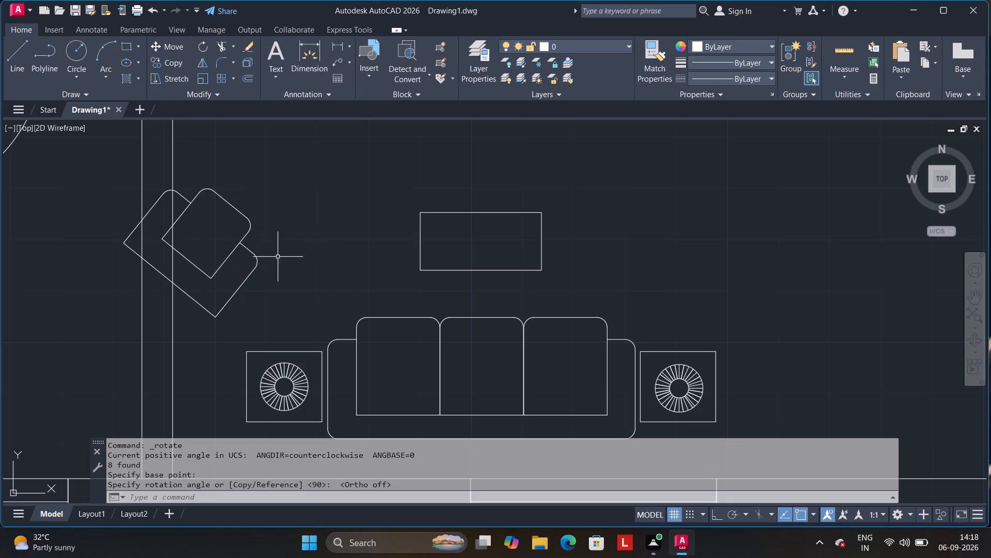
Move all parts of the rotated armchair about 1'-6" east, off the west wall, using its southernmost corner as base point.
left_click(254, 176)
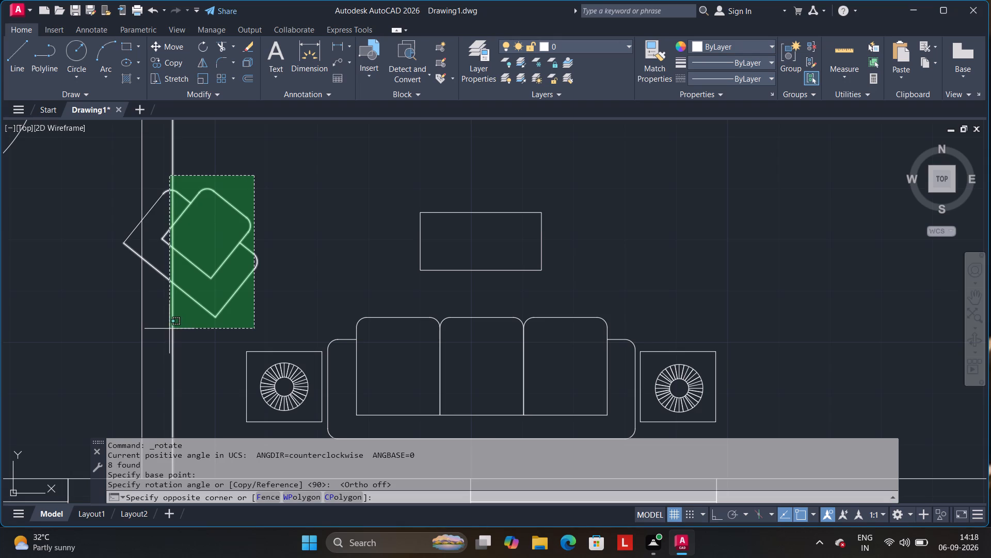
key("Escape")
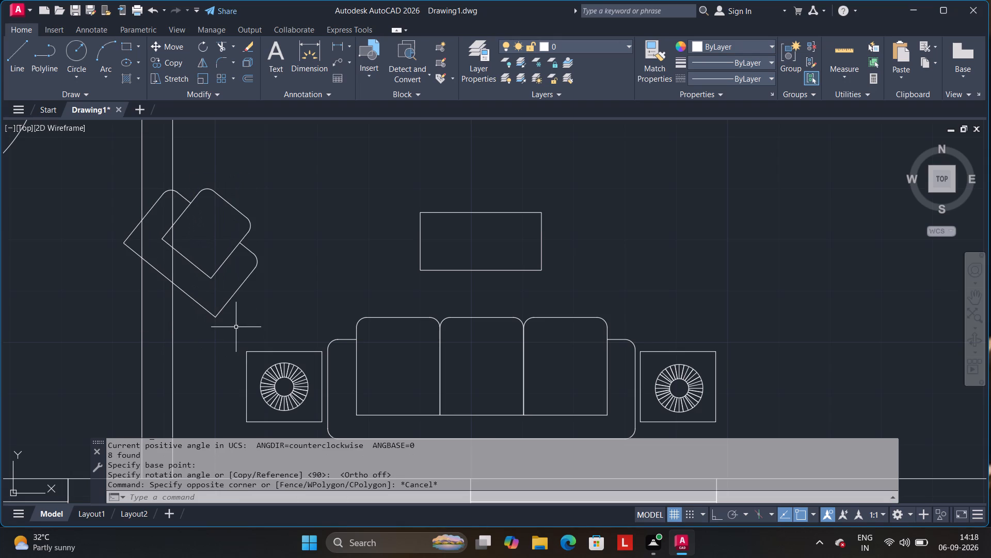
left_click(155, 203)
left_click(184, 202)
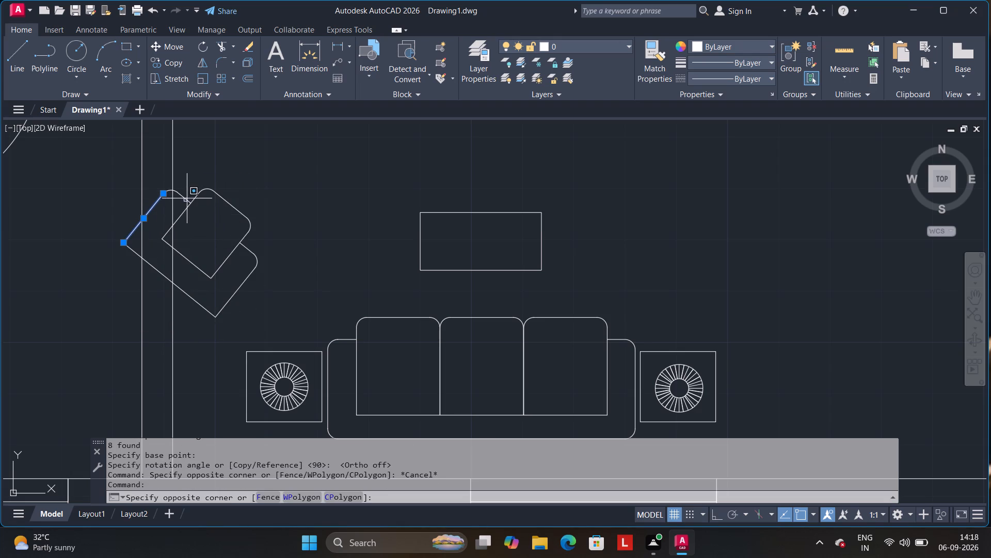
left_click(186, 198)
left_click(186, 198)
scroll(183, 194, "up", 3)
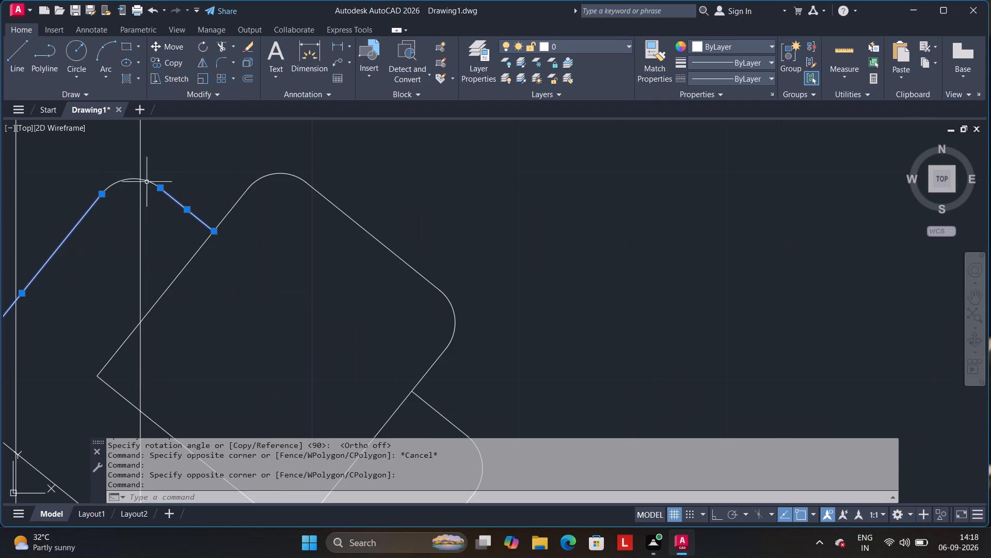
left_click(125, 180)
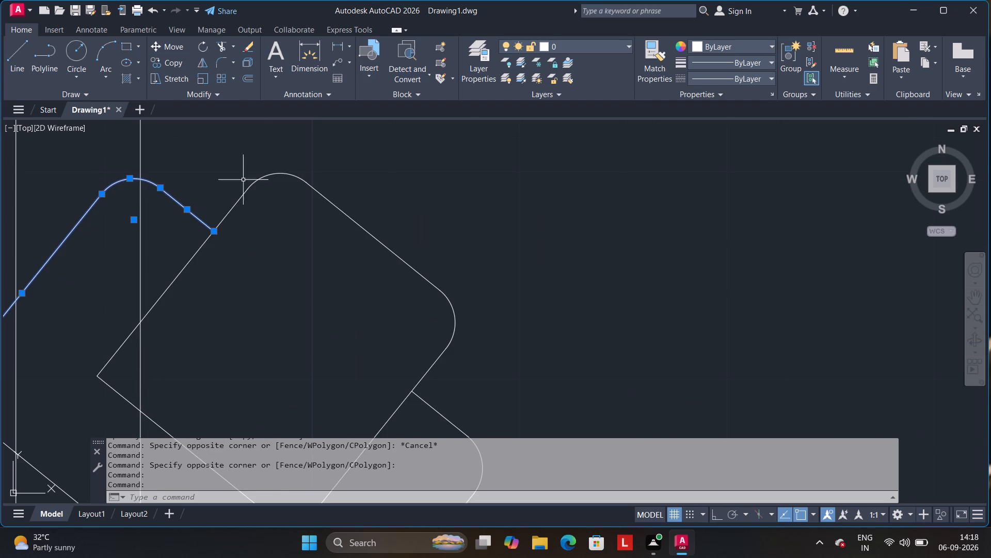
left_click(242, 192)
scroll(245, 244, "down", 2)
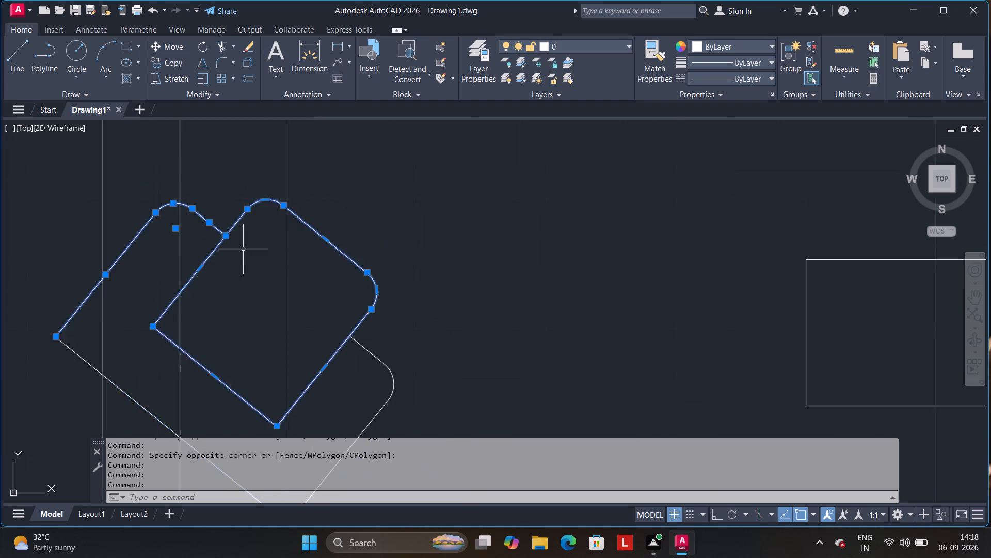
scroll(243, 249, "down", 1)
middle_click_drag(239, 268, 289, 178)
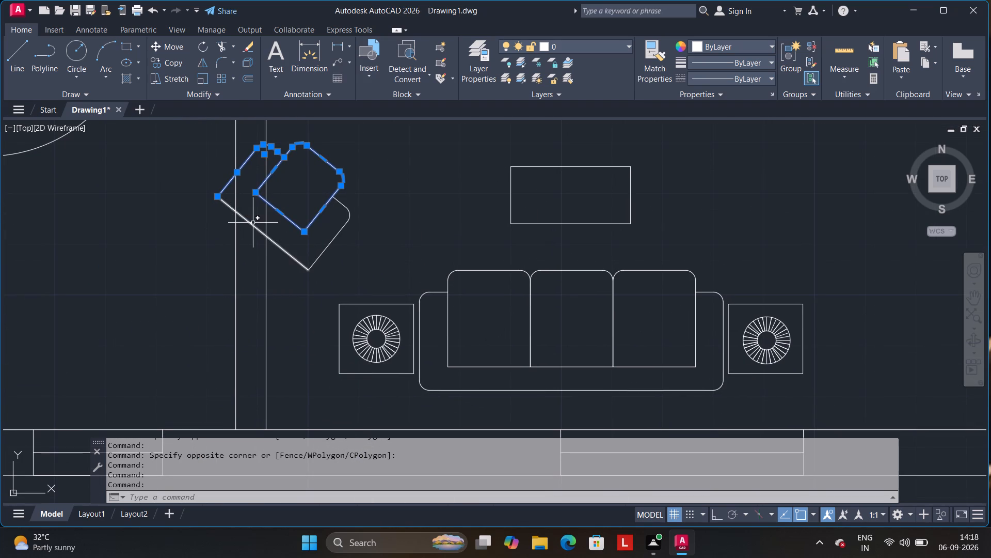
left_click(252, 223)
left_click(323, 250)
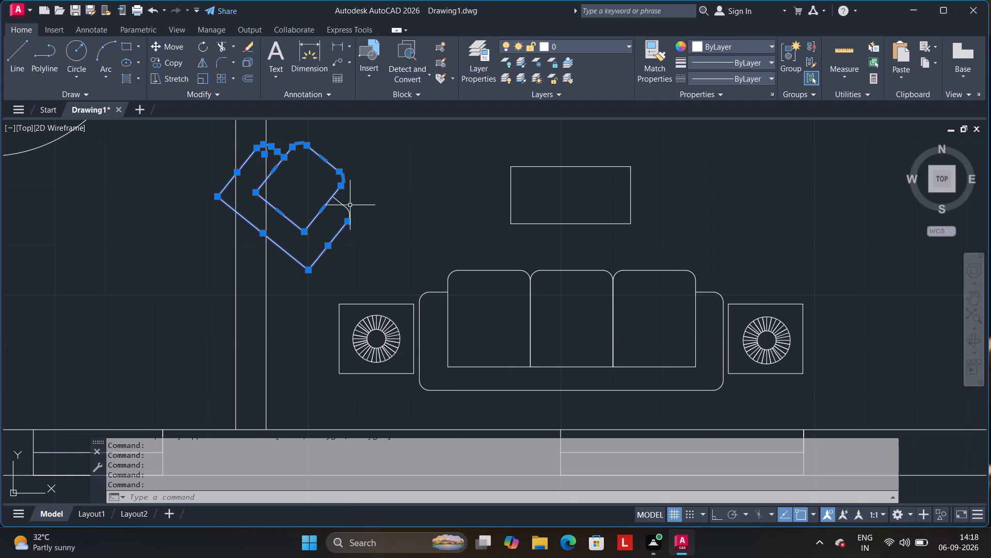
left_click(341, 201)
left_click(351, 214)
left_click(173, 43)
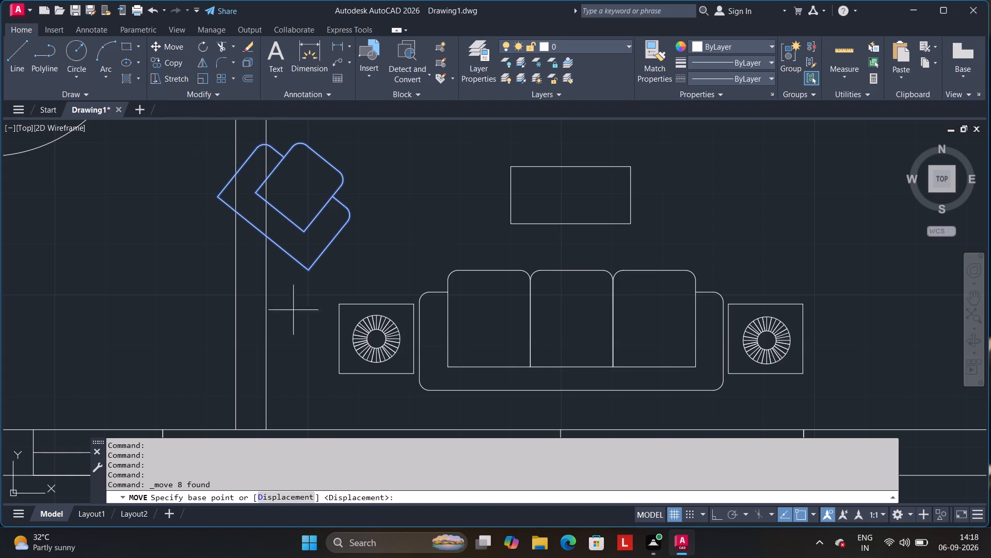
left_click(310, 269)
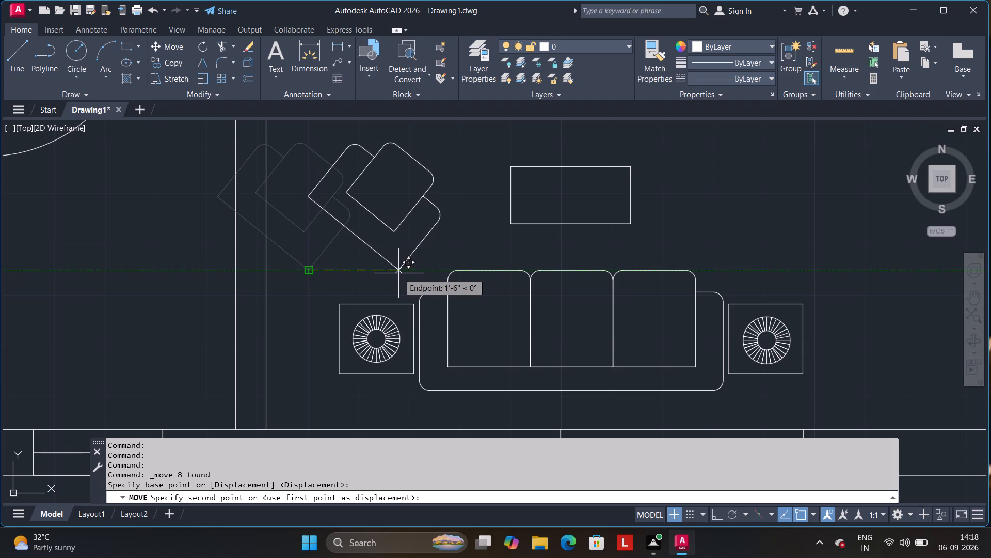
left_click(398, 273)
Rotate the whole west armchair about 17° clockwise around its southernmost corner.
left_click(427, 140)
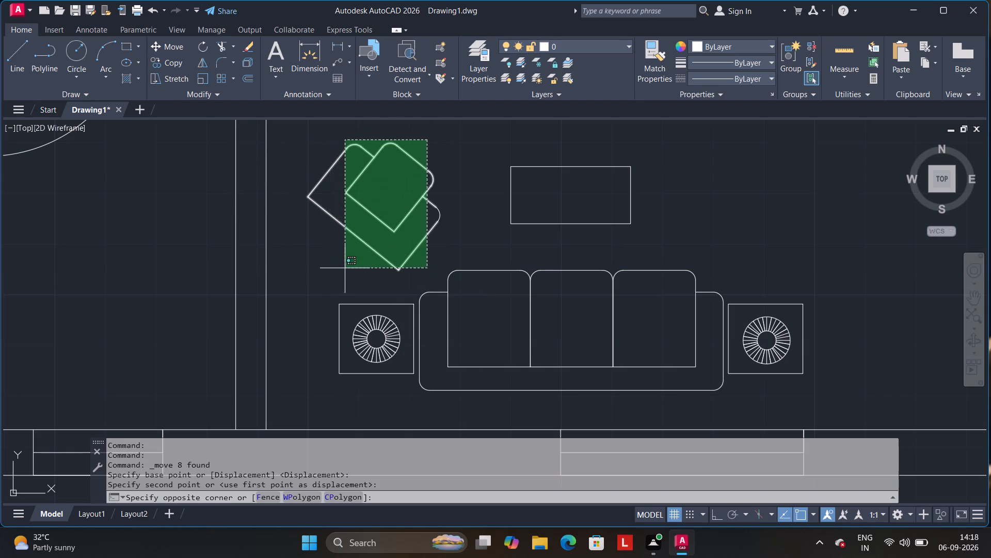
left_click(310, 276)
scroll(455, 213, "up", 2)
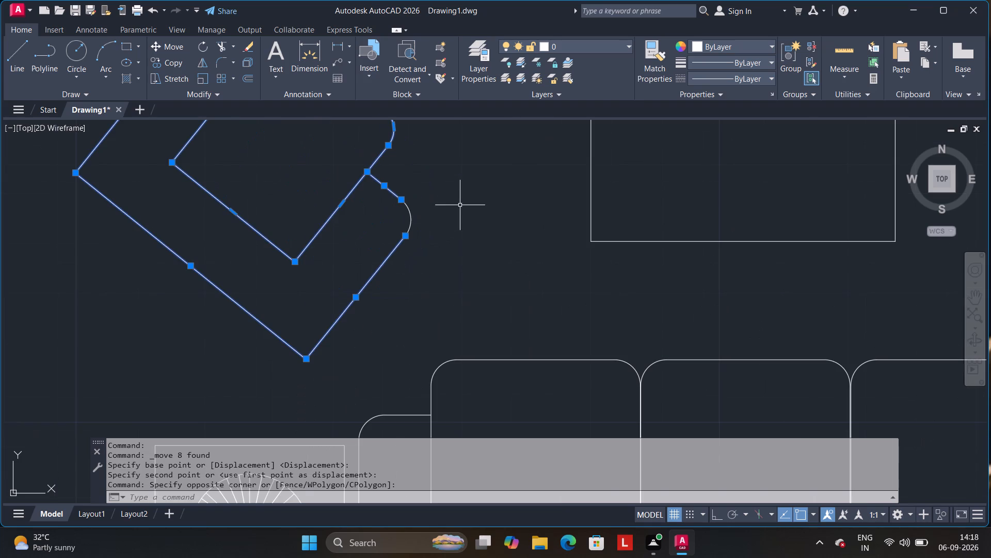
left_click(411, 222)
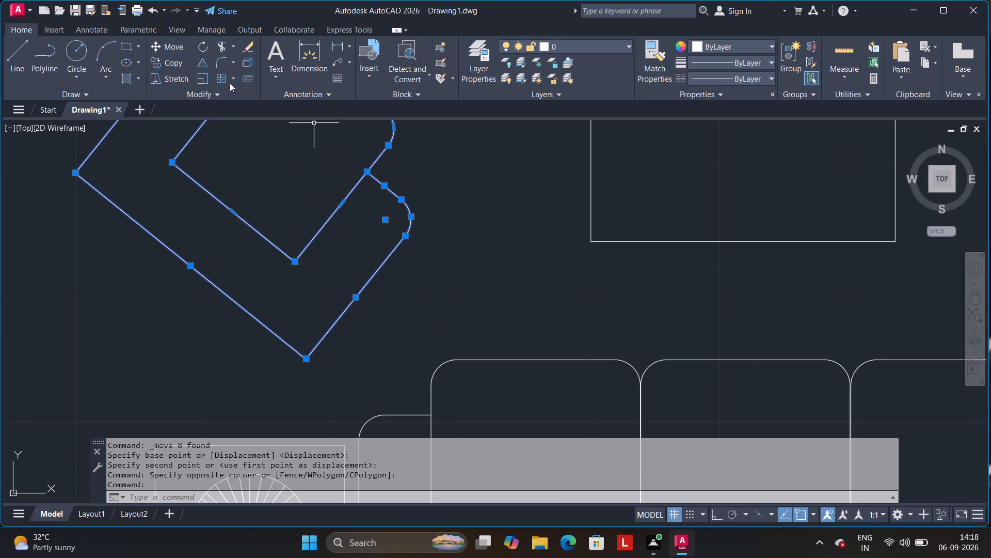
left_click(206, 52)
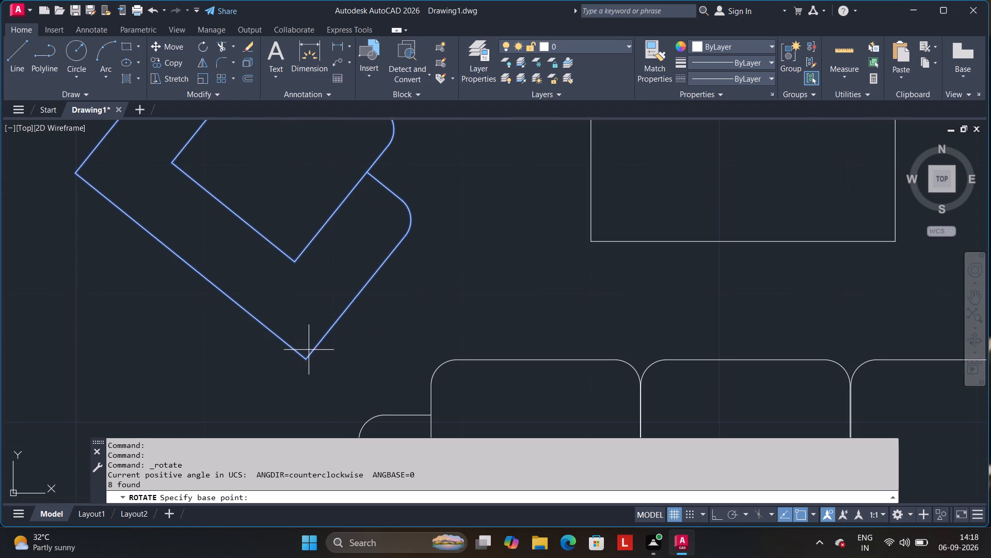
left_click(309, 355)
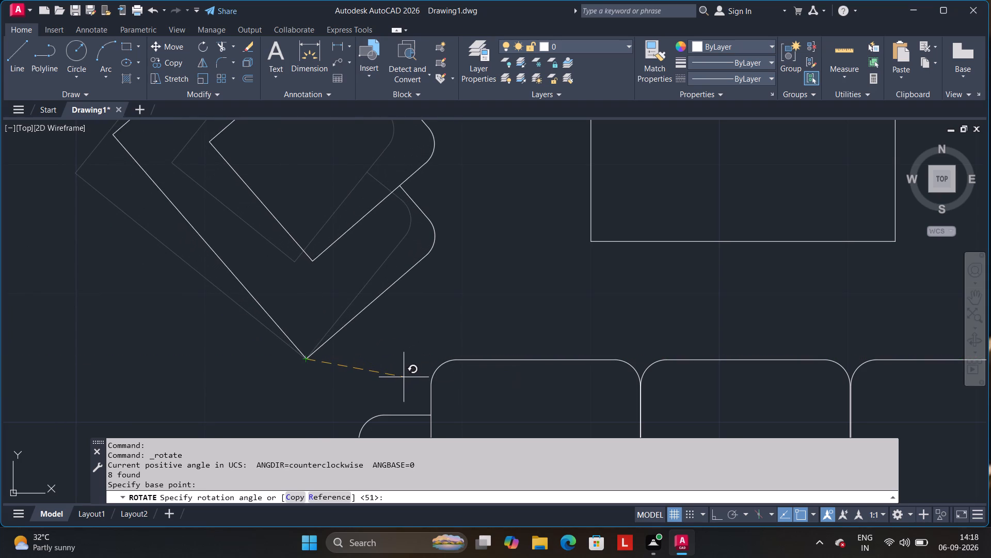
left_click(393, 385)
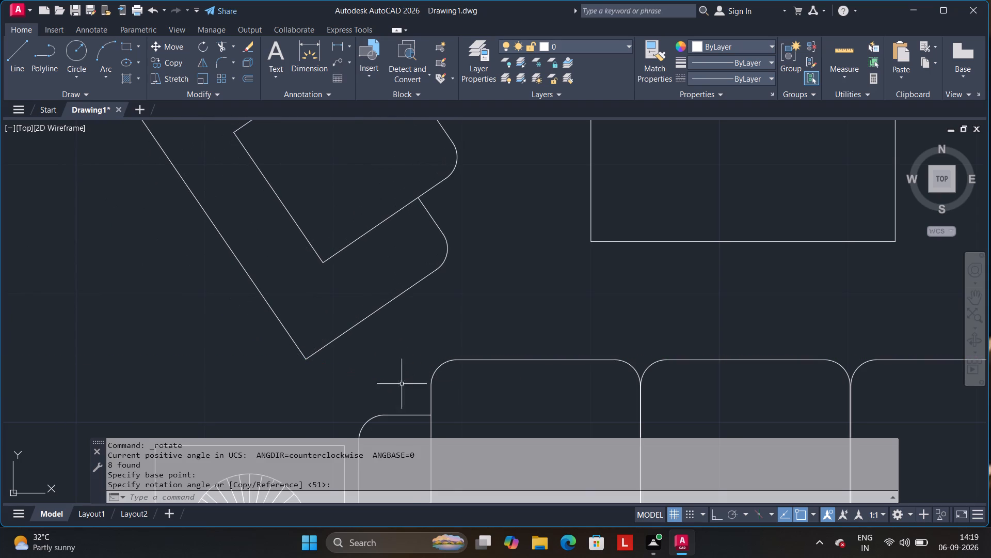
Copy the whole armchair from its southernmost corner to the east side of the coffee table, level with the original.
scroll(502, 296, "down", 2)
middle_click_drag(498, 289, 378, 344)
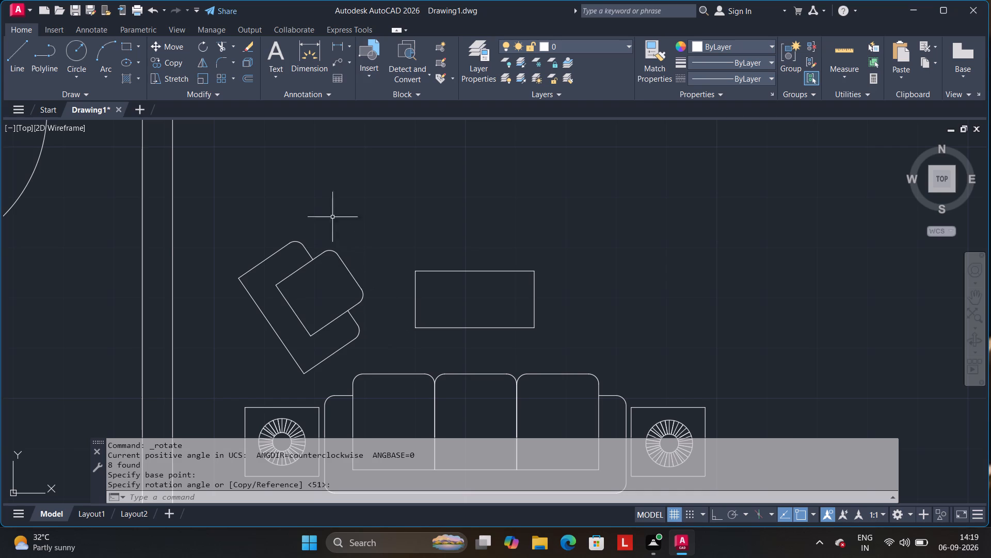
left_click(357, 219)
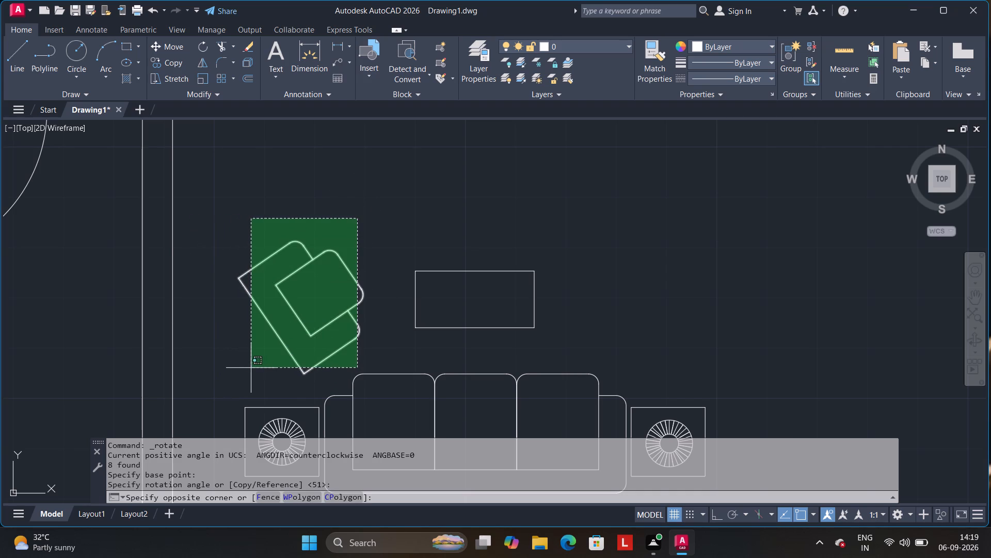
left_click(228, 367)
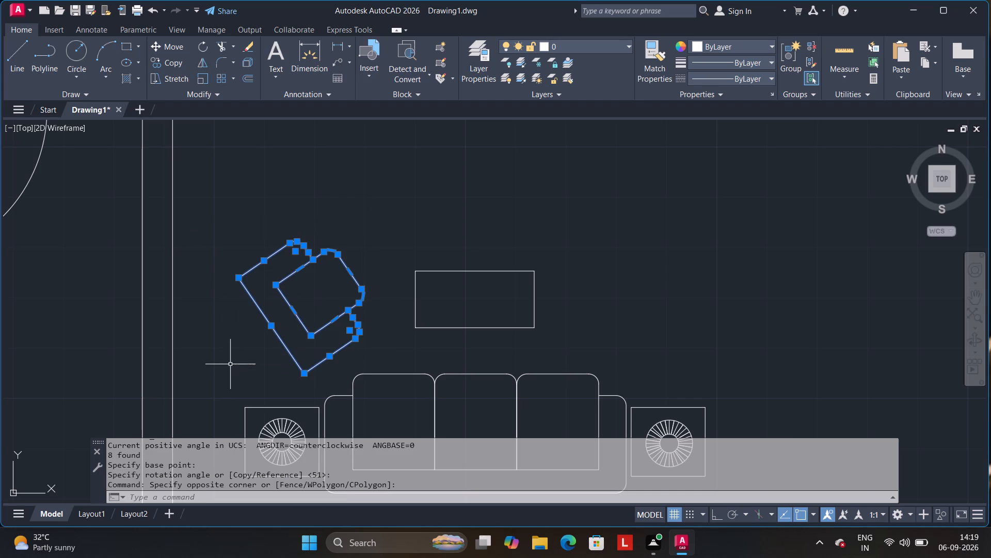
scroll(382, 287, "up", 3)
scroll(321, 305, "down", 2)
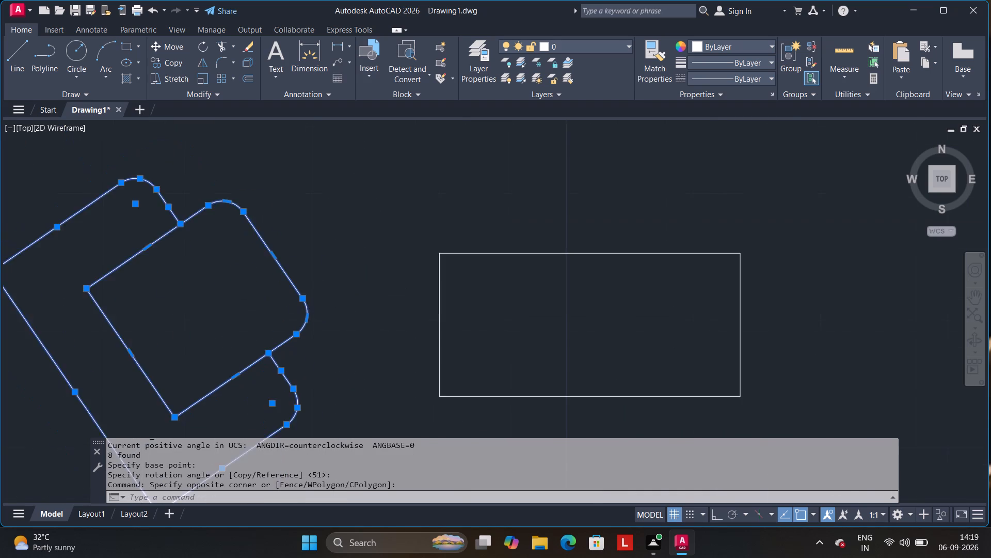
scroll(331, 306, "down", 1)
middle_click_drag(334, 307, 338, 281)
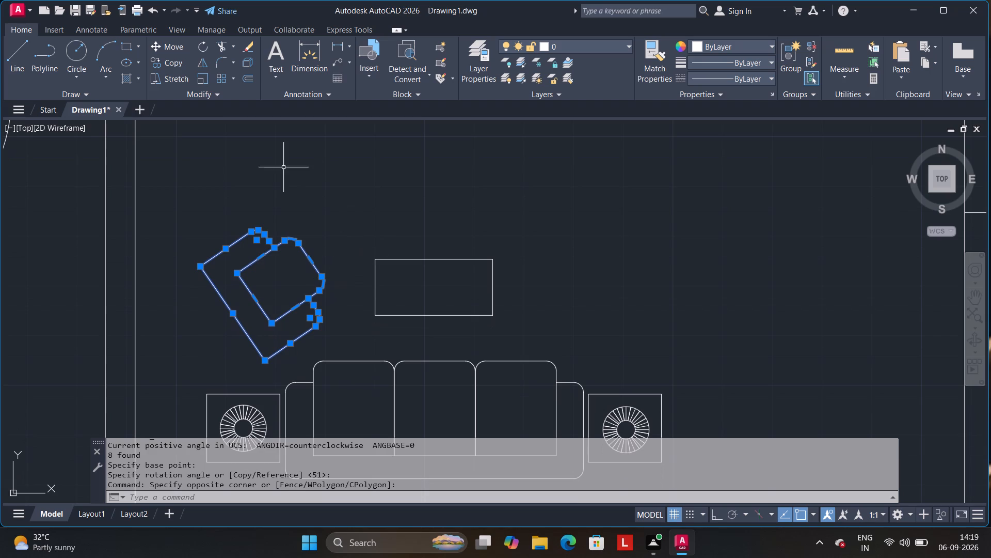
left_click(172, 68)
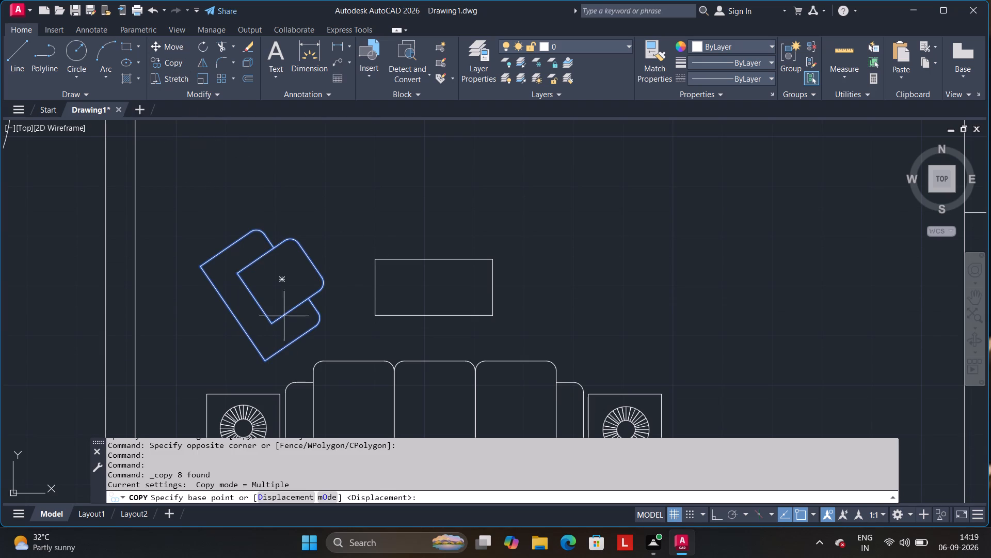
left_click(265, 360)
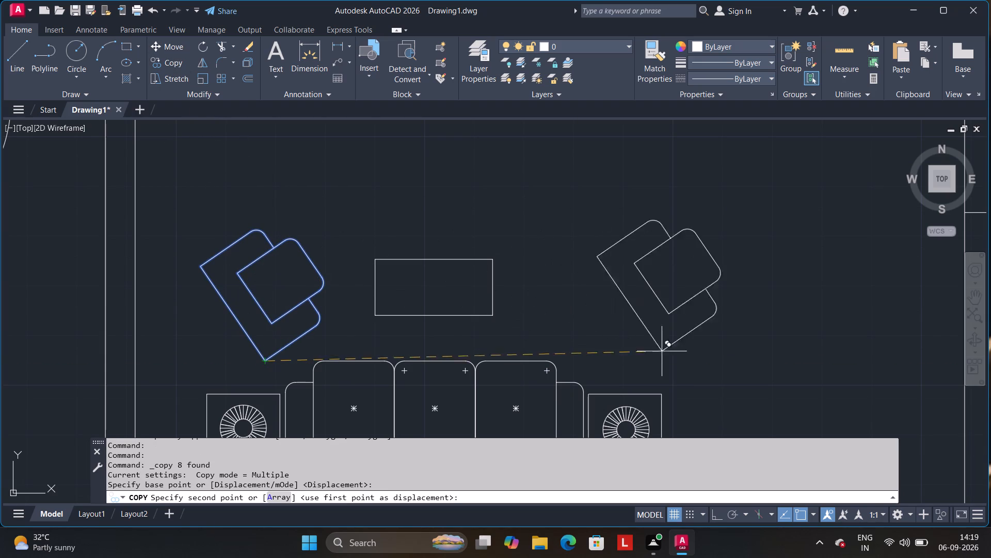
left_click(638, 365)
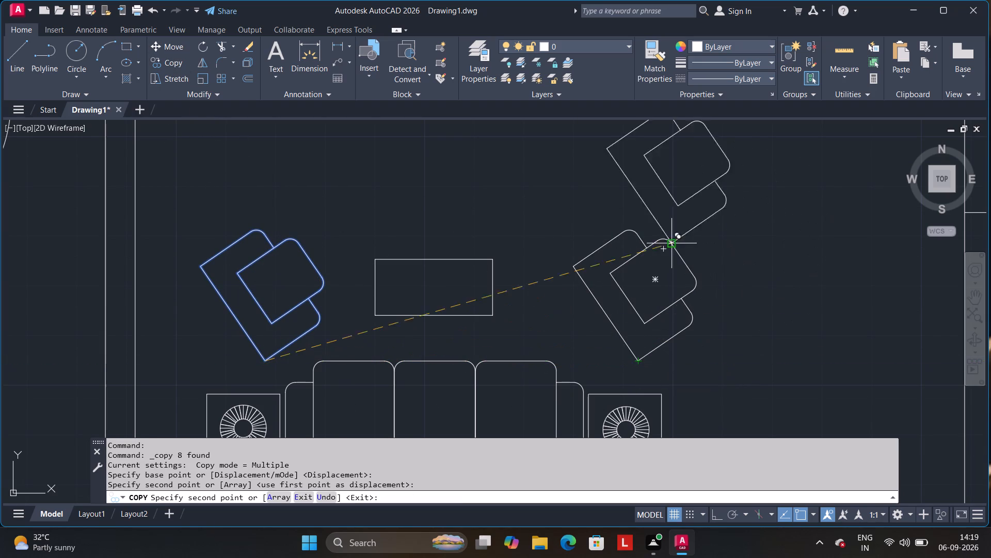
key("Return")
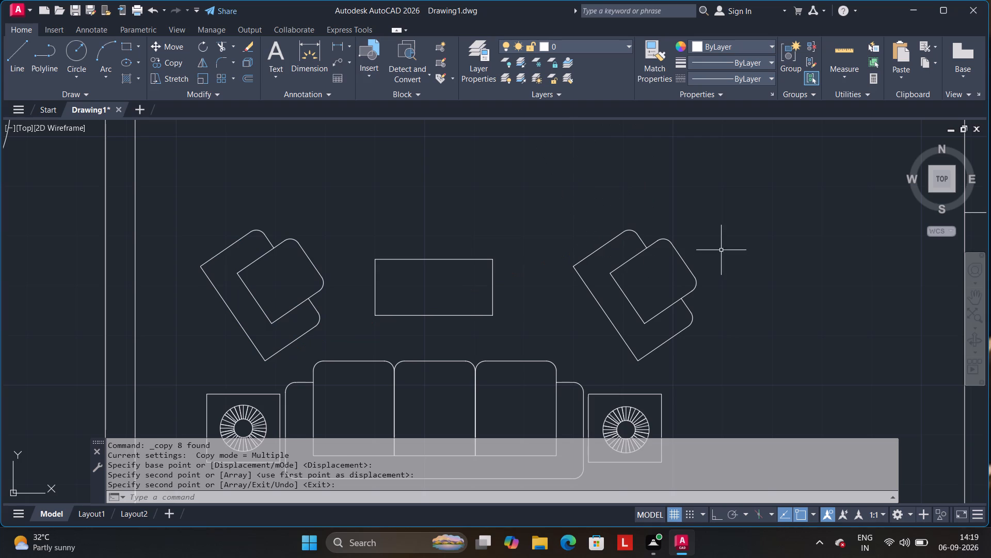
Rotate the copied armchair freely counterclockwise about its southernmost corner so that it faces northwest.
left_click_drag(708, 227, 690, 216)
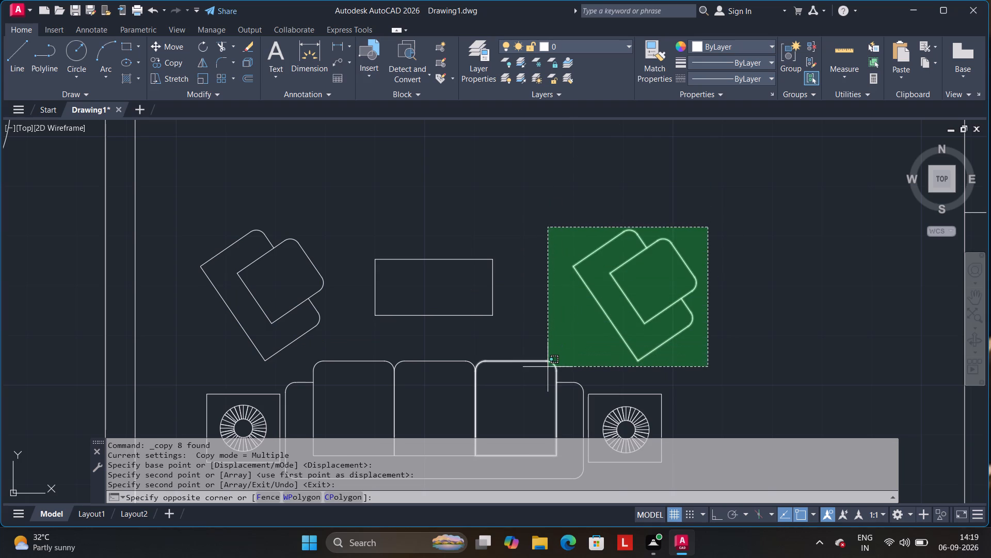
left_click(549, 353)
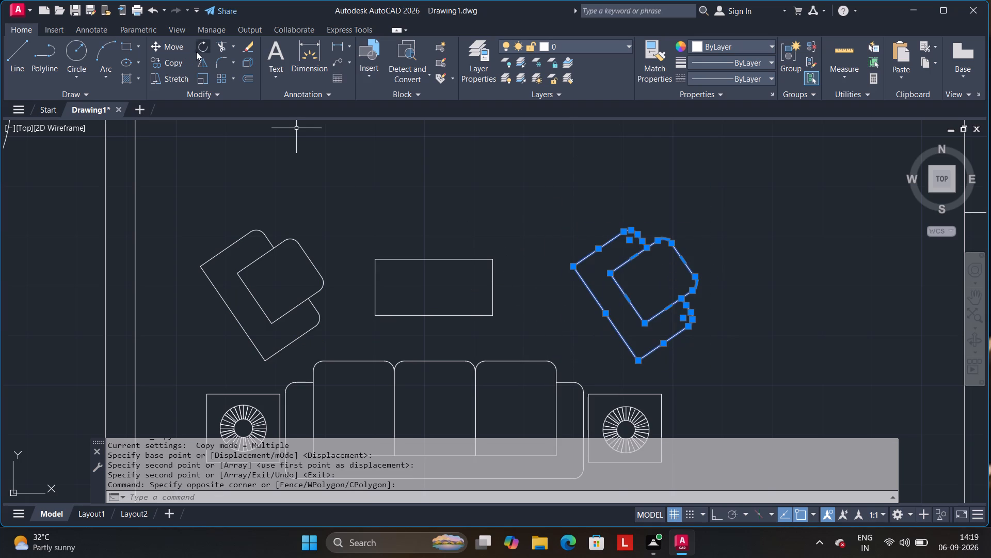
left_click(200, 51)
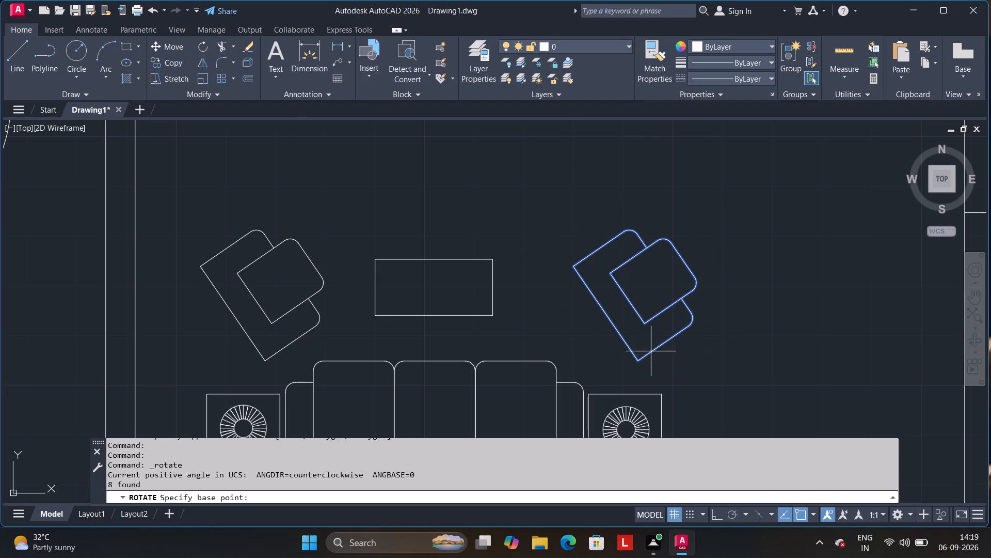
left_click(641, 363)
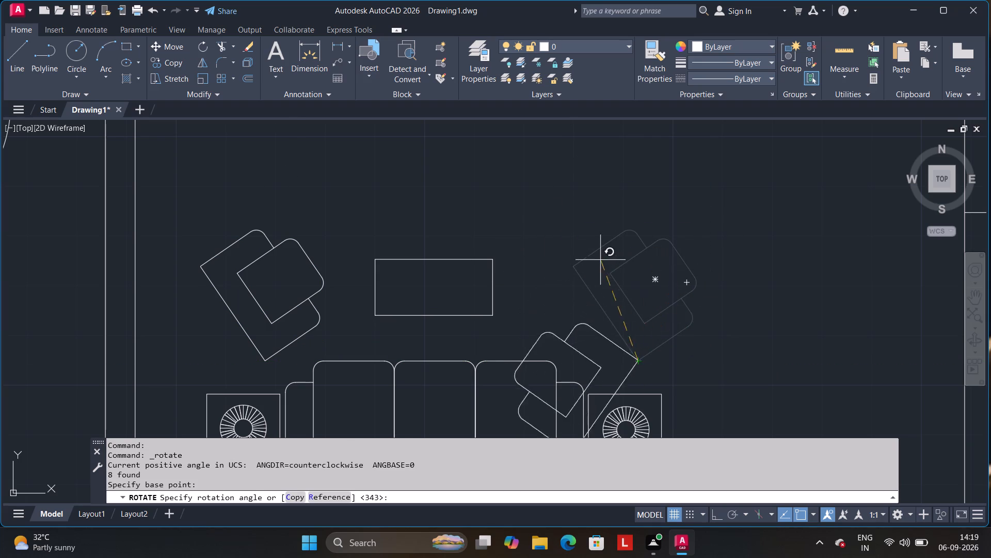
left_click(611, 272)
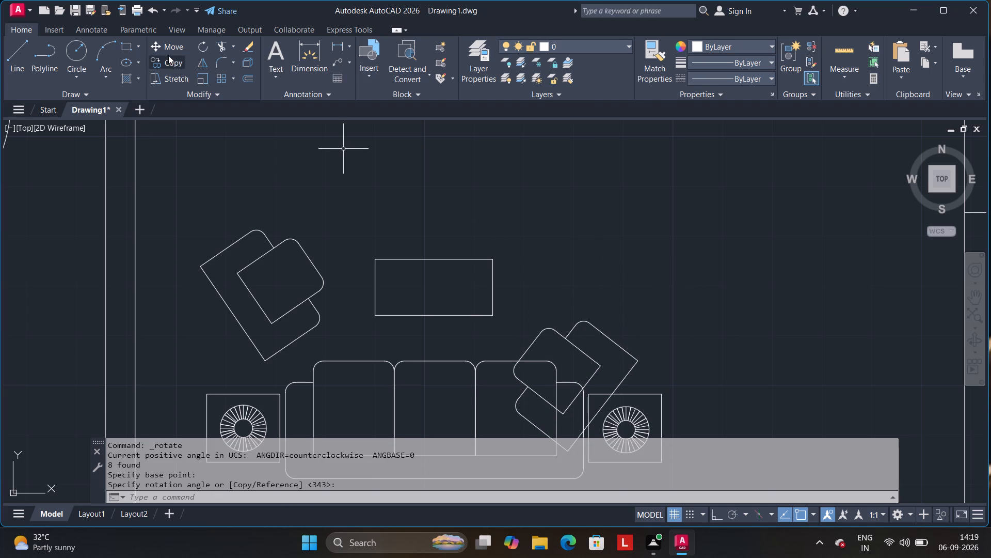
Move all parts of the rotated armchair copy northeast by its easternmost corner, clear of the sofa and opposite the west armchair across the coffee table.
middle_click_drag(567, 269, 564, 149)
scroll(596, 235, "up", 2)
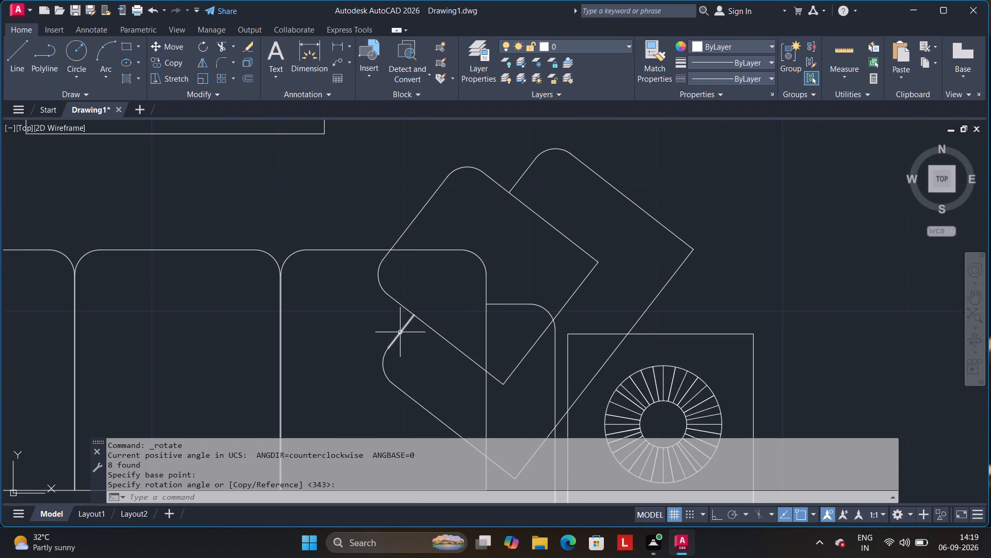
left_click(400, 332)
left_click(382, 372)
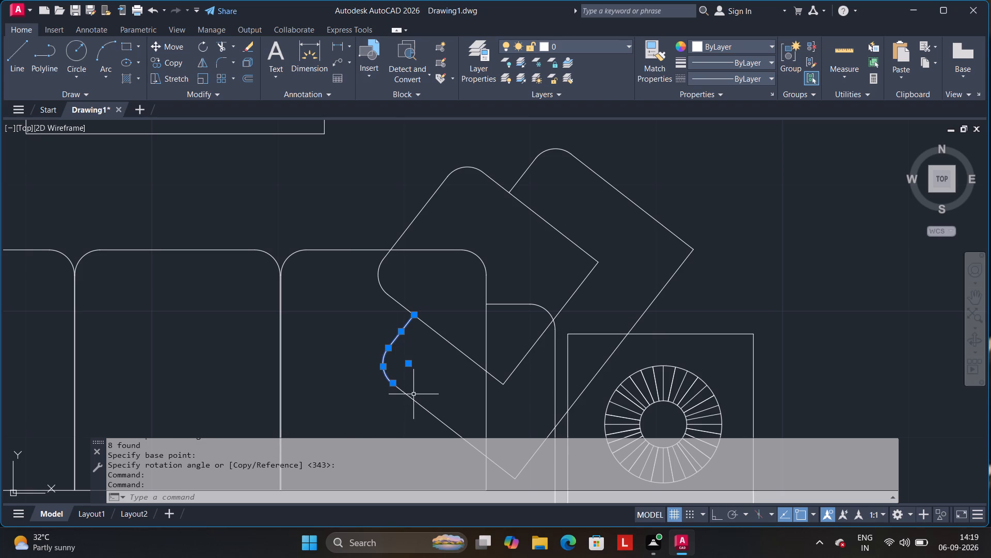
left_click(413, 398)
left_click(465, 356)
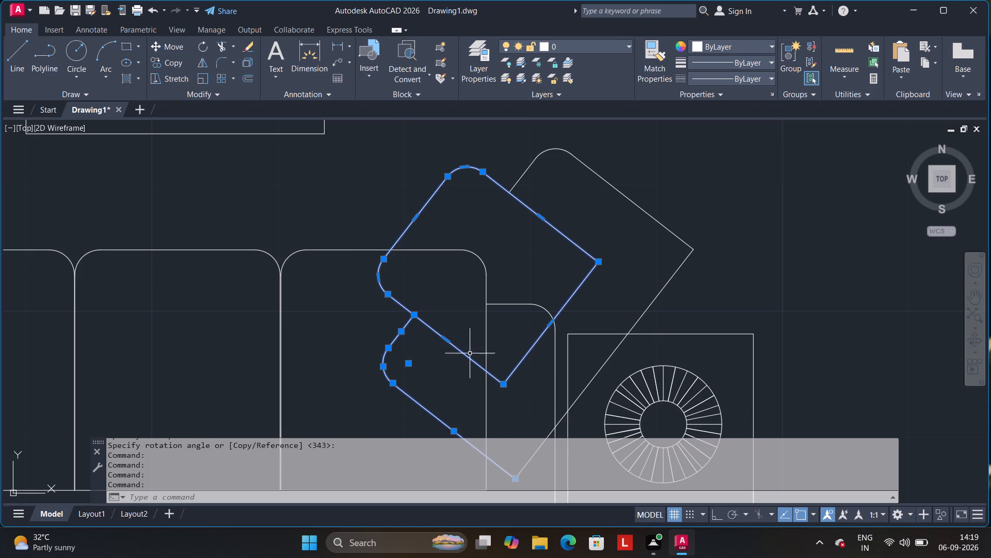
left_click(548, 436)
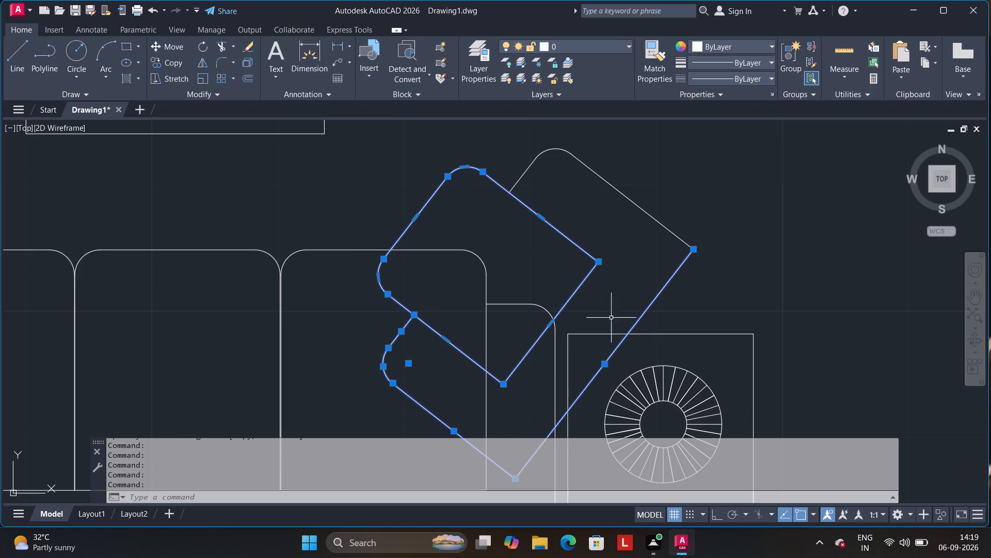
left_click(658, 223)
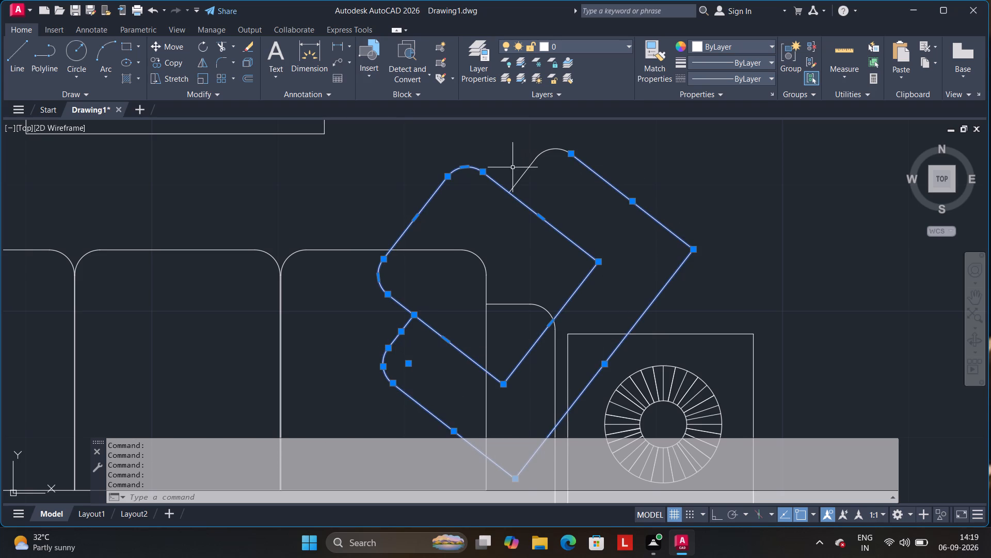
left_click(522, 174)
left_click(550, 150)
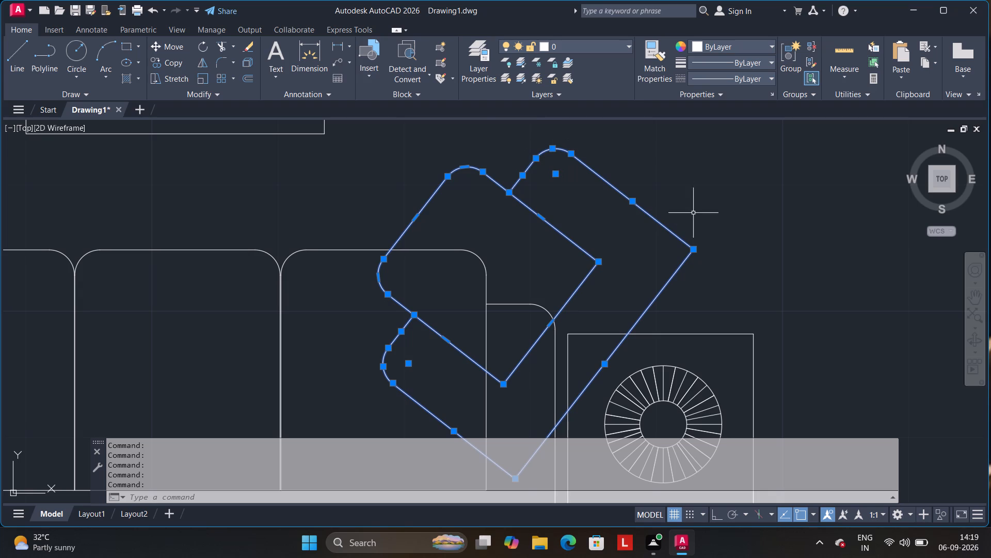
left_click(183, 50)
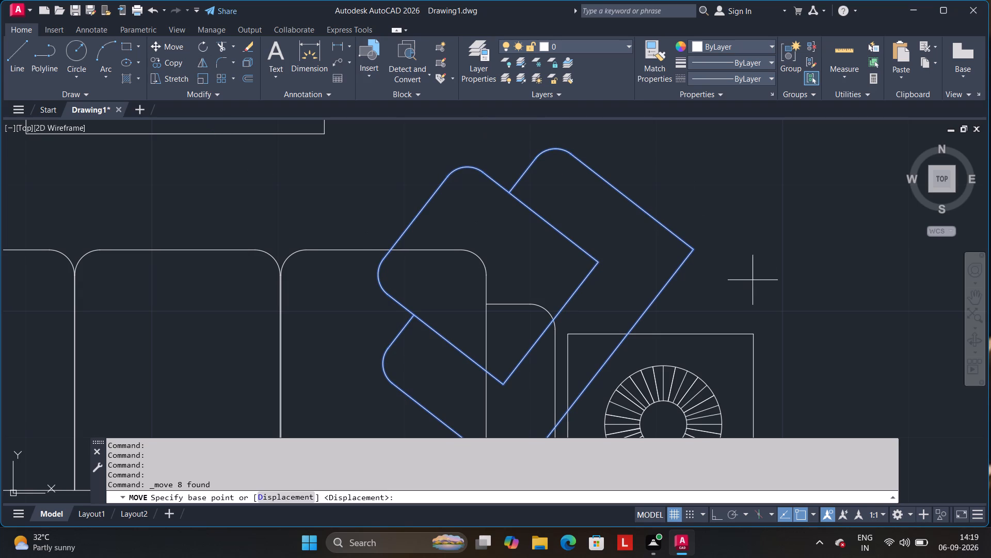
left_click(694, 250)
scroll(720, 185, "down", 1)
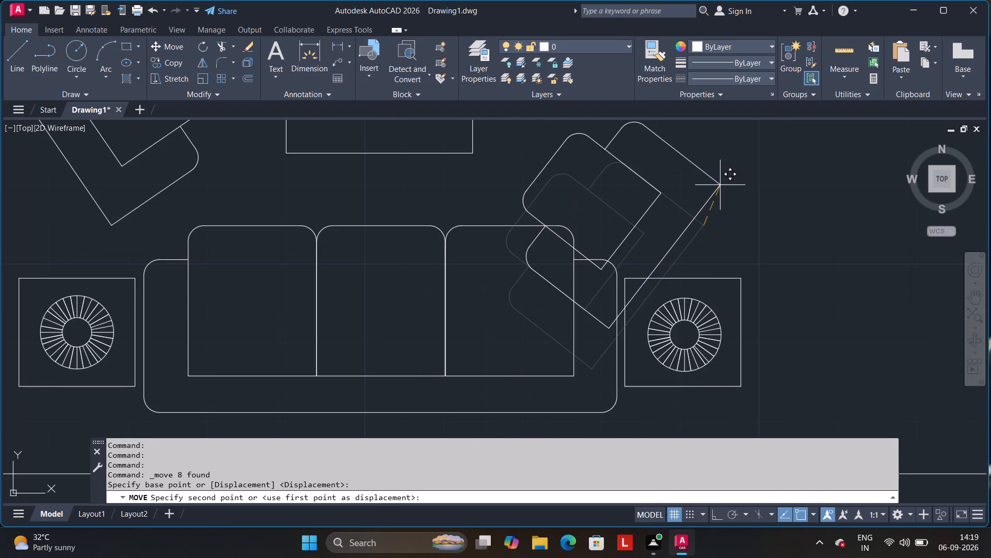
scroll(720, 185, "down", 1)
middle_click_drag(717, 184, 645, 273)
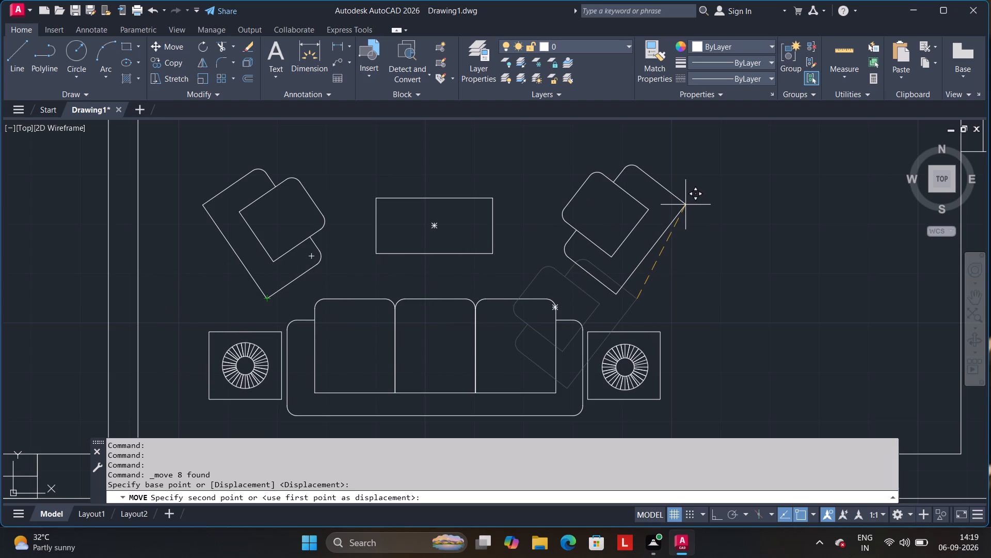
left_click(682, 206)
Examine the furnished southeast room and the neighbouring rooms in the overall floor plan.
scroll(773, 280, "down", 1)
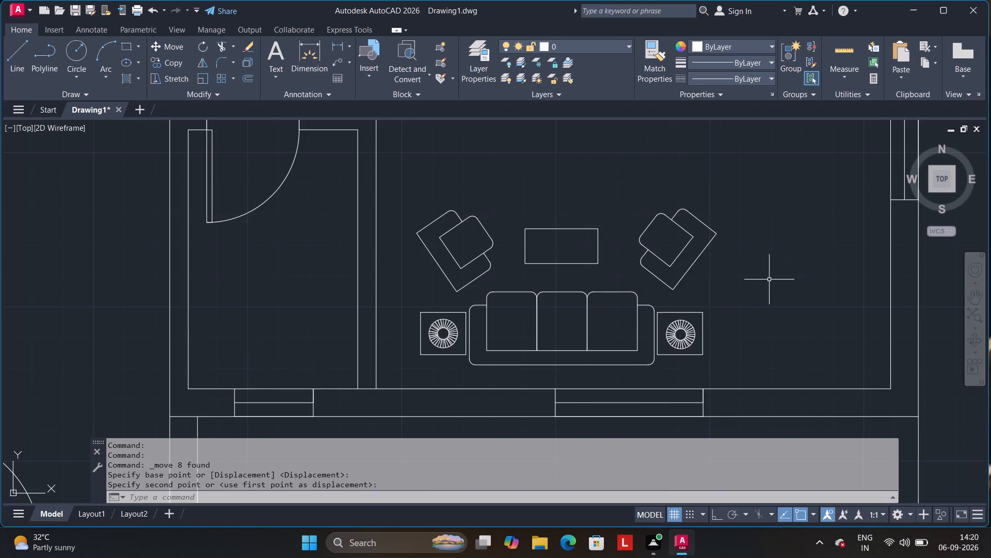
scroll(756, 280, "down", 1)
middle_click_drag(756, 281, 446, 284)
scroll(446, 284, "down", 1)
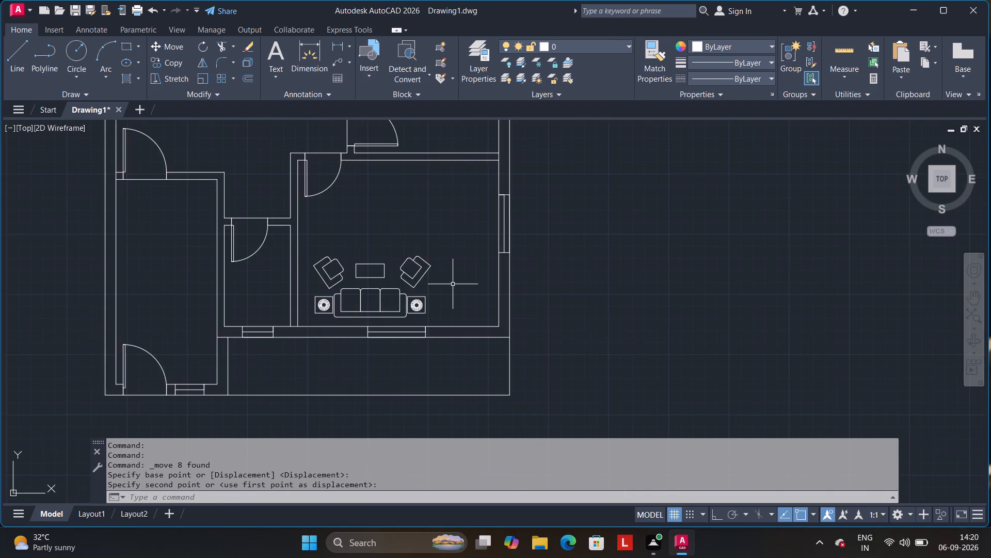
scroll(453, 284, "down", 1)
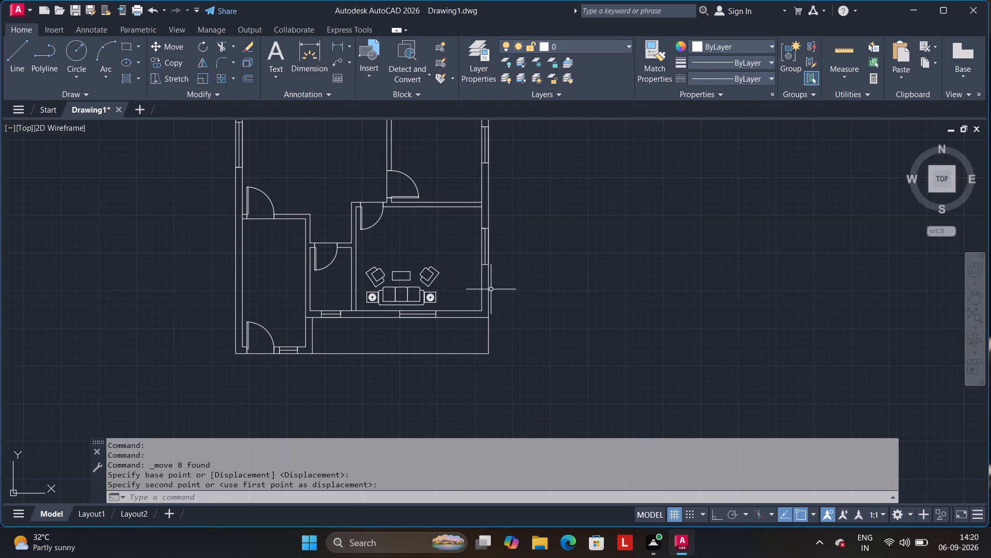
scroll(457, 292, "up", 1)
middle_click_drag(453, 292, 453, 293)
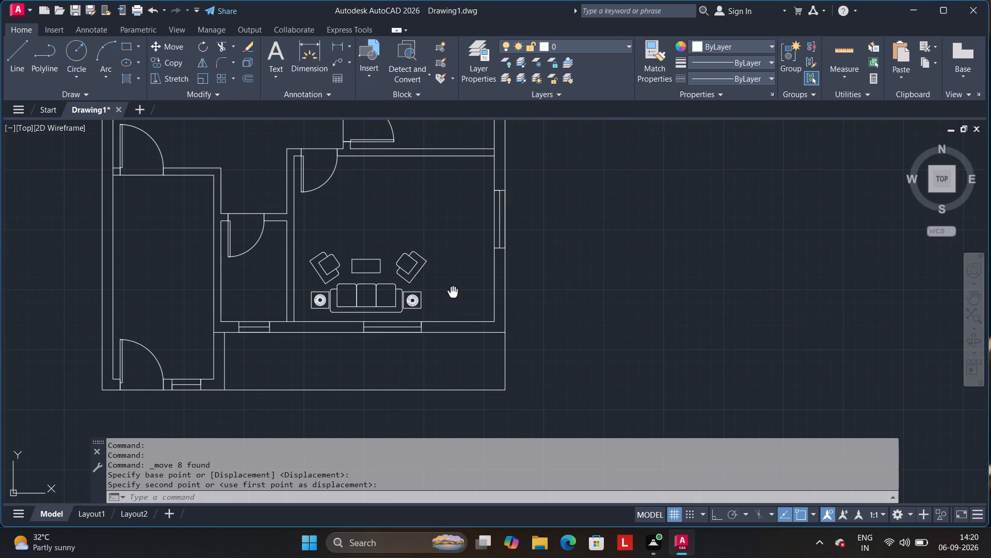
middle_click_drag(453, 293, 558, 296)
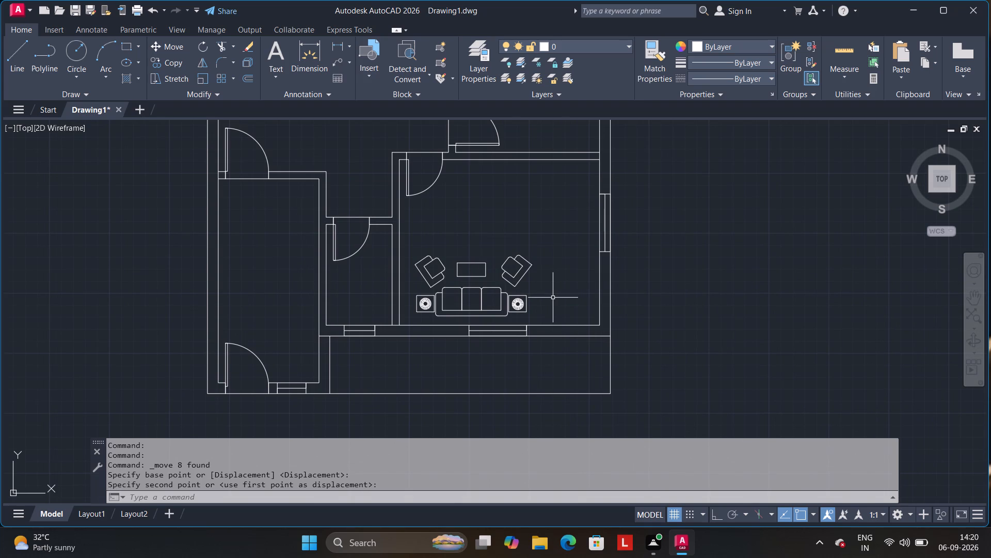
scroll(243, 266, "down", 1)
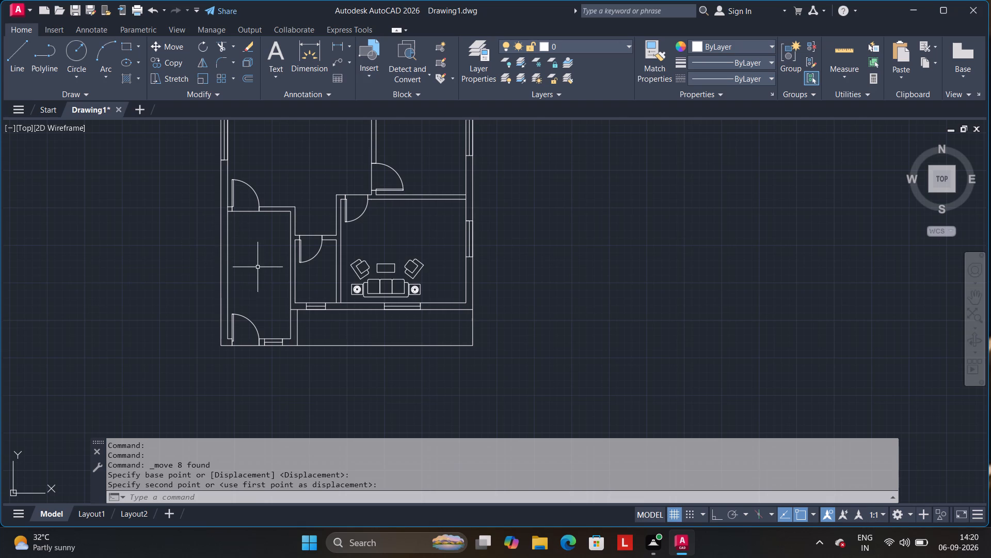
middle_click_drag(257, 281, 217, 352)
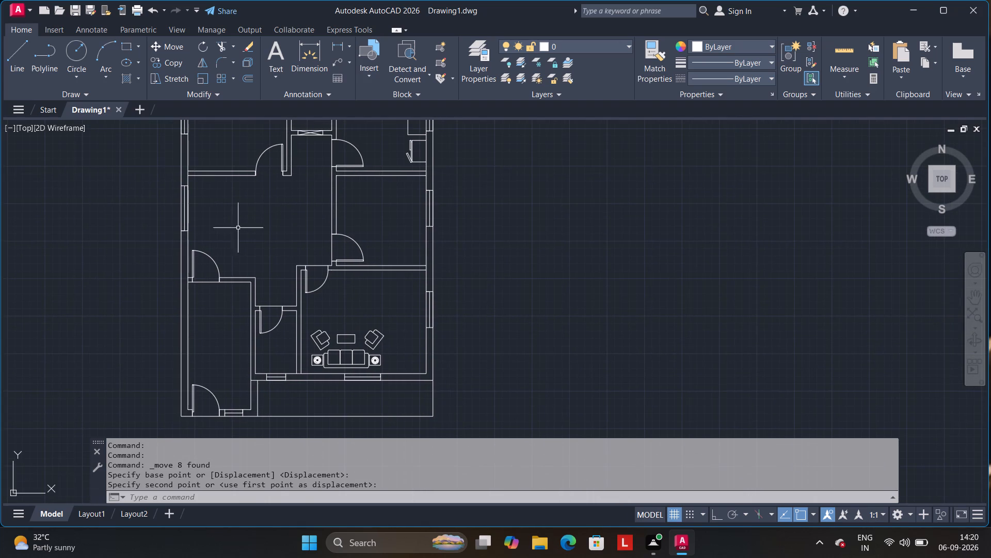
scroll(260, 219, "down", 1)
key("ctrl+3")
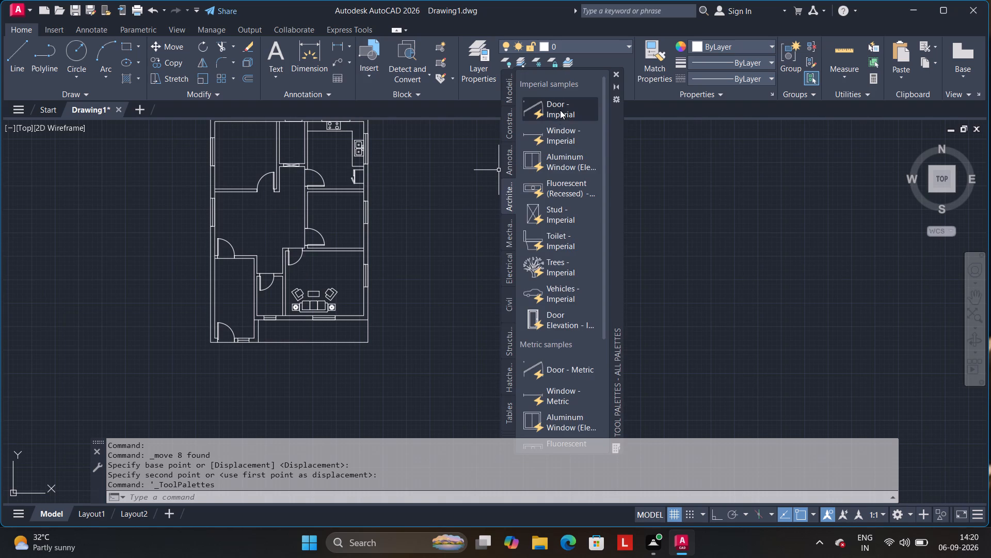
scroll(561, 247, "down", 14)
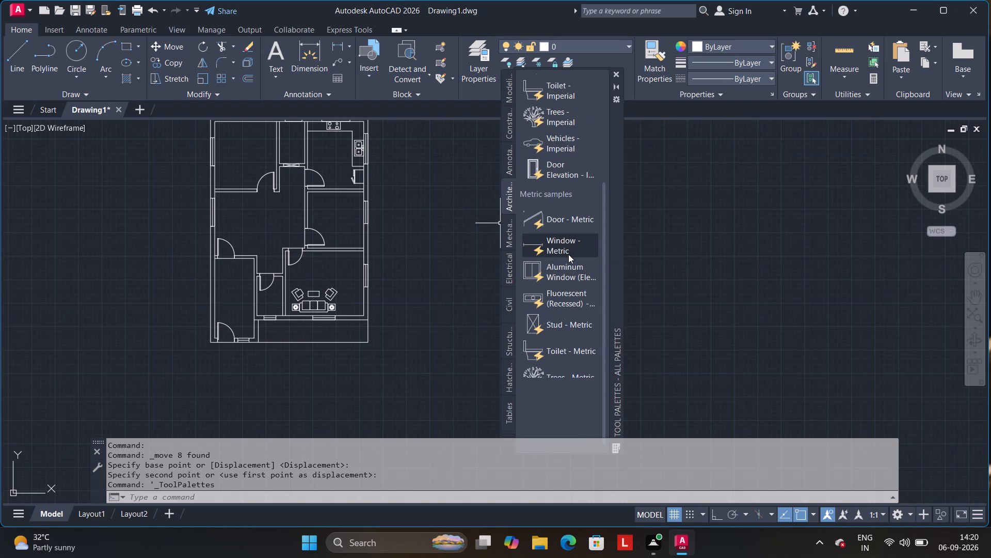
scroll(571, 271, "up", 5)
Insert the queen bed, table lamp, 36 x 72 in. dining set and entertainment center blocks from DesignCenter's Home - Space Planner drawing west of the house.
key("ctrl+2")
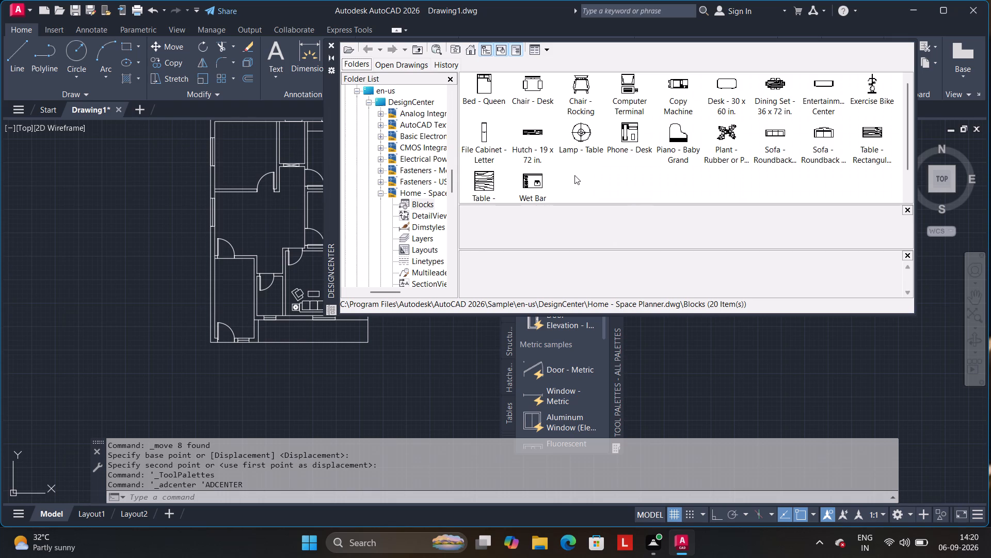
left_click_drag(483, 90, 259, 143)
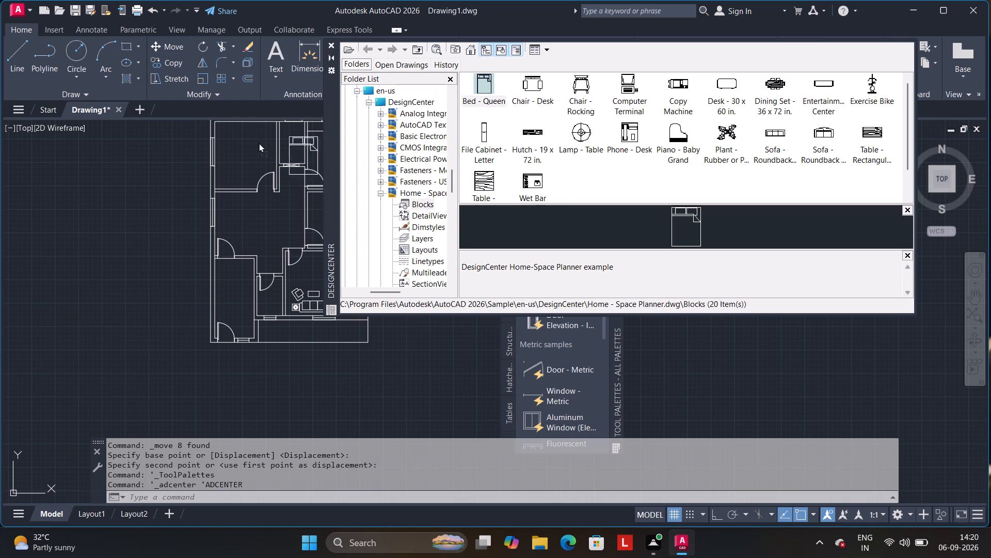
left_click_drag(259, 143, 87, 184)
left_click_drag(587, 132, 90, 252)
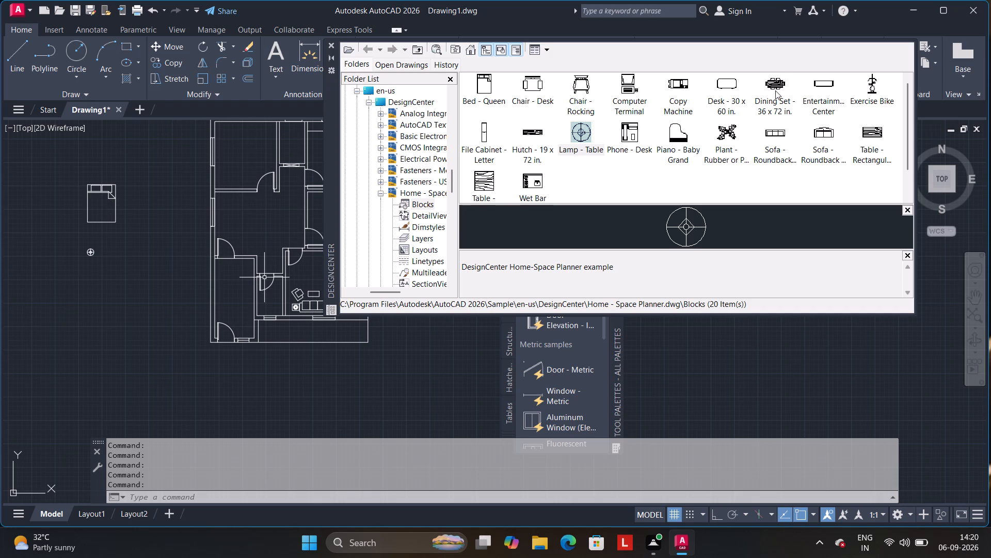
left_click_drag(776, 90, 97, 302)
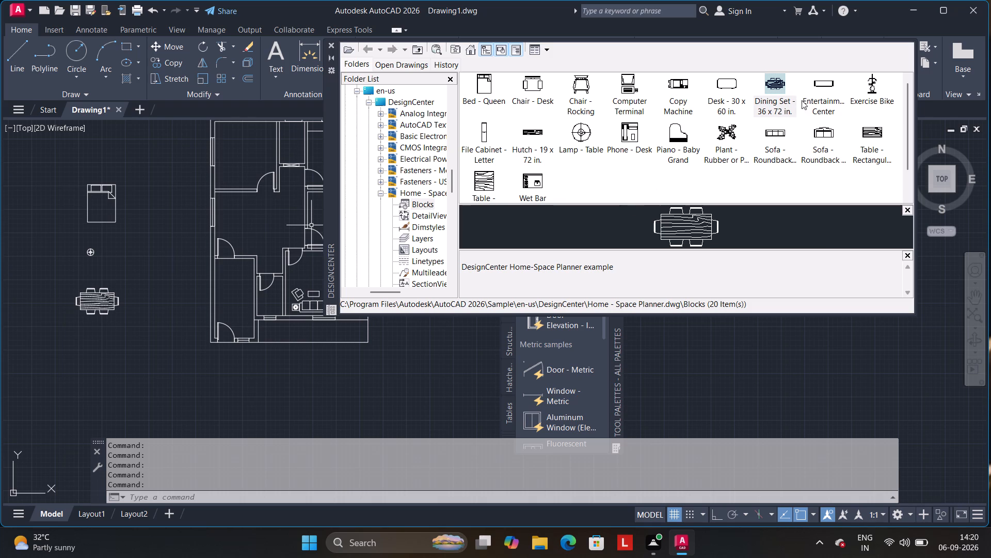
left_click_drag(834, 87, 36, 357)
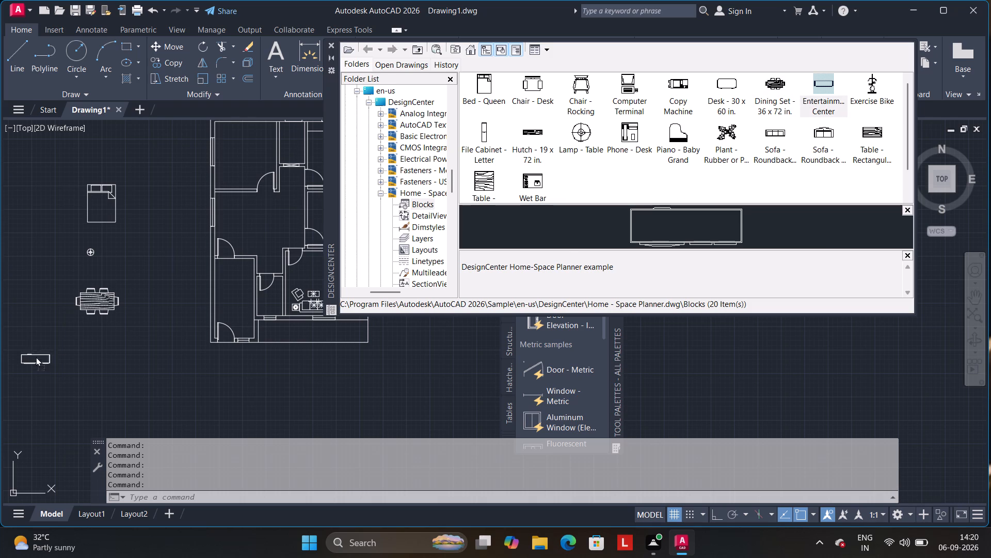
left_click_drag(36, 357, 54, 363)
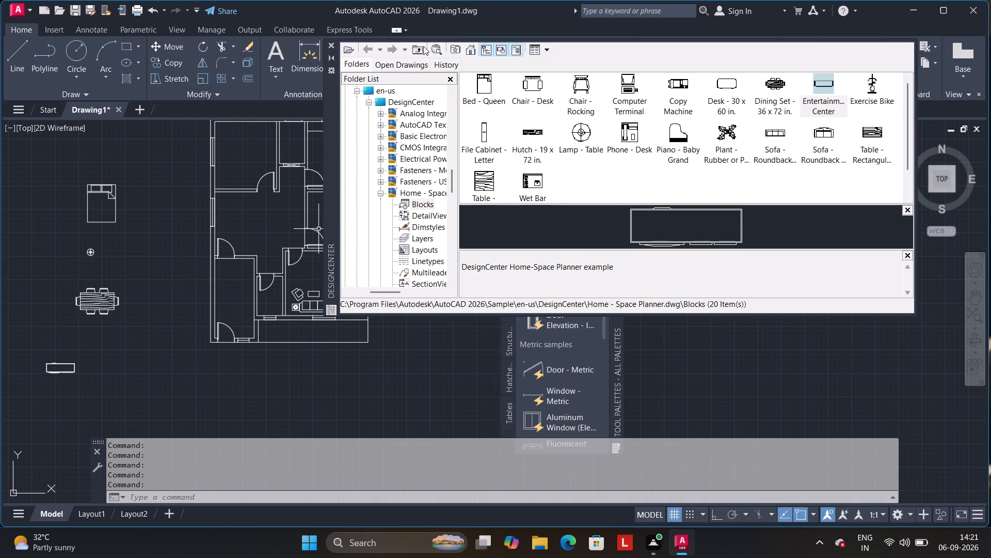
Insert the Toilet - top block from DesignCenter's House Designer drawing just east of the loose queen bed, and close both block libraries.
left_click(418, 46)
left_click(418, 47)
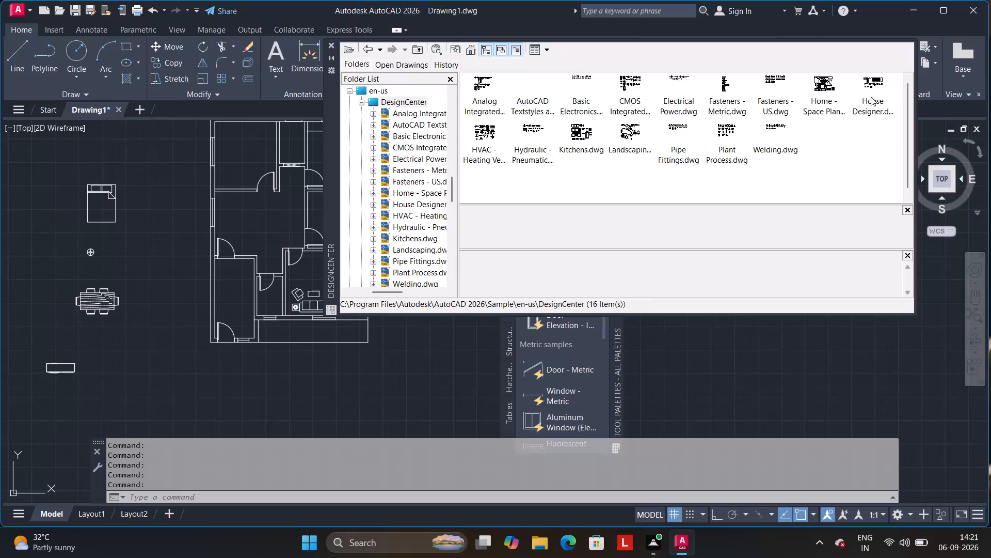
double_click(877, 87)
double_click(489, 96)
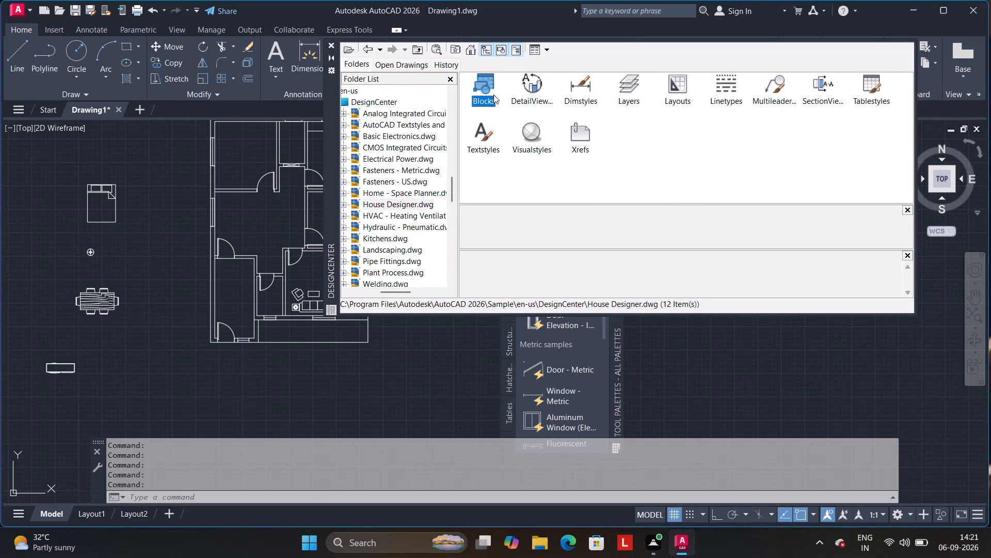
double_click(479, 78)
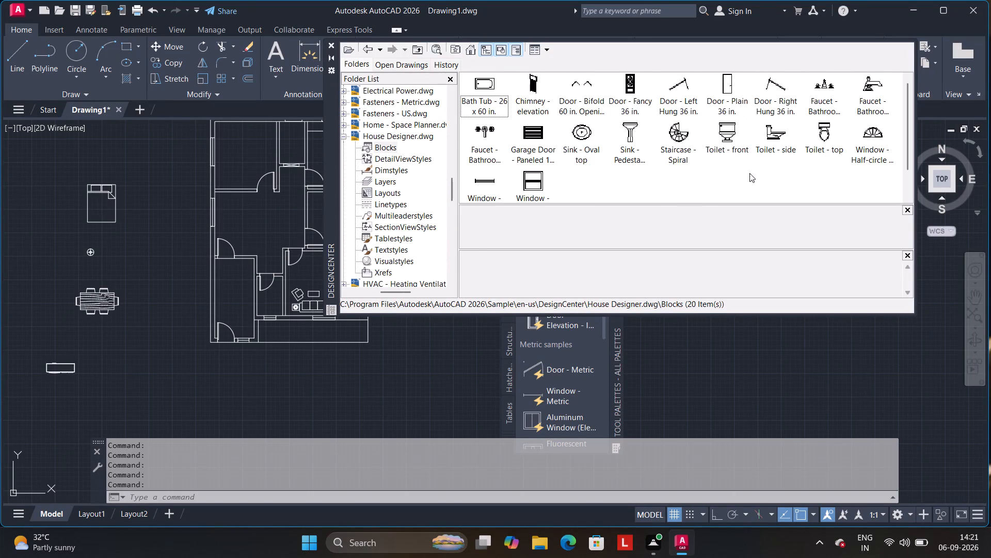
left_click_drag(823, 127, 130, 173)
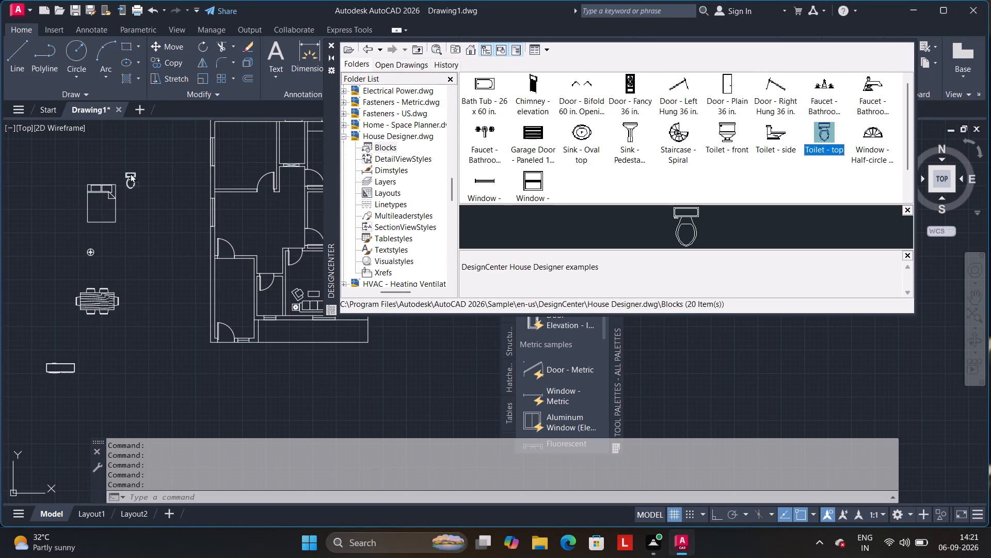
left_click_drag(130, 173, 128, 193)
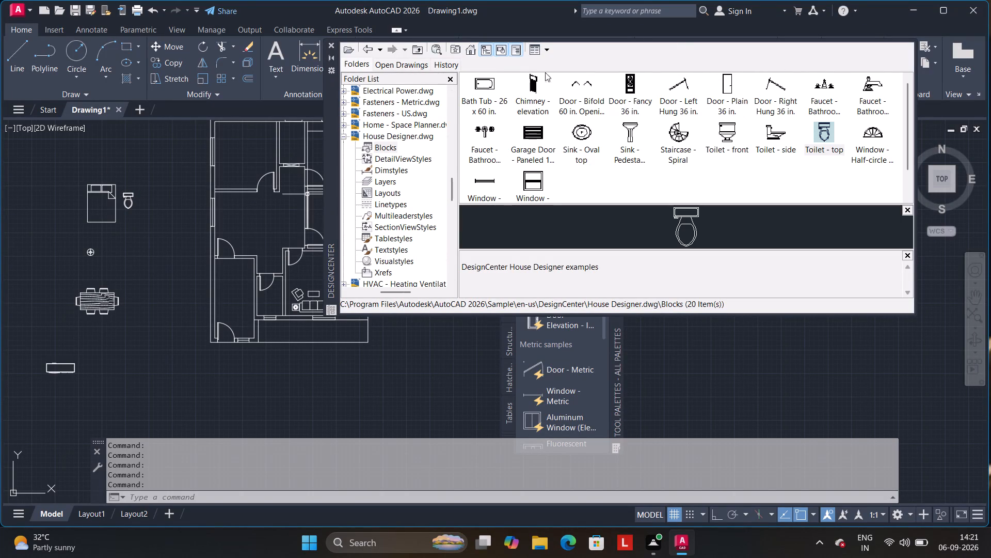
left_click(333, 46)
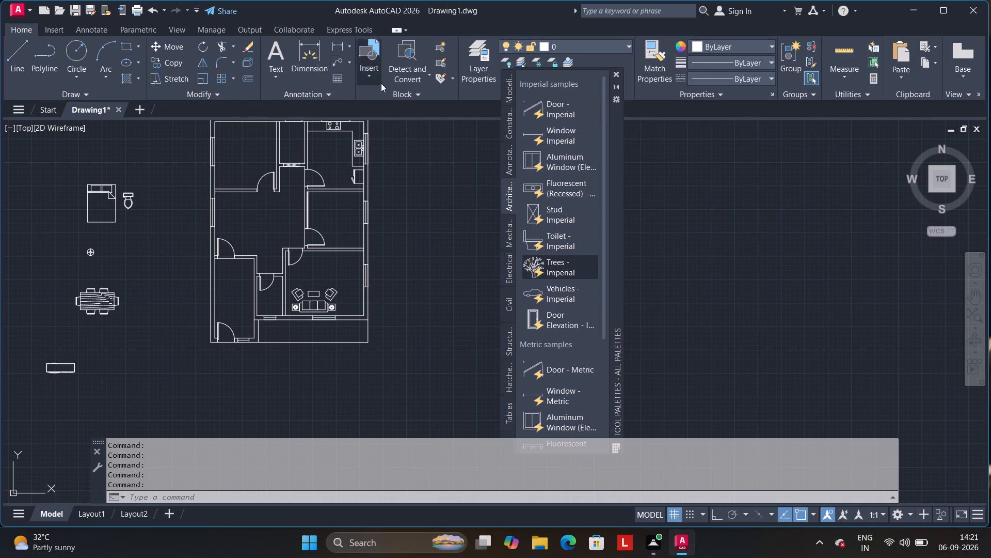
left_click(617, 72)
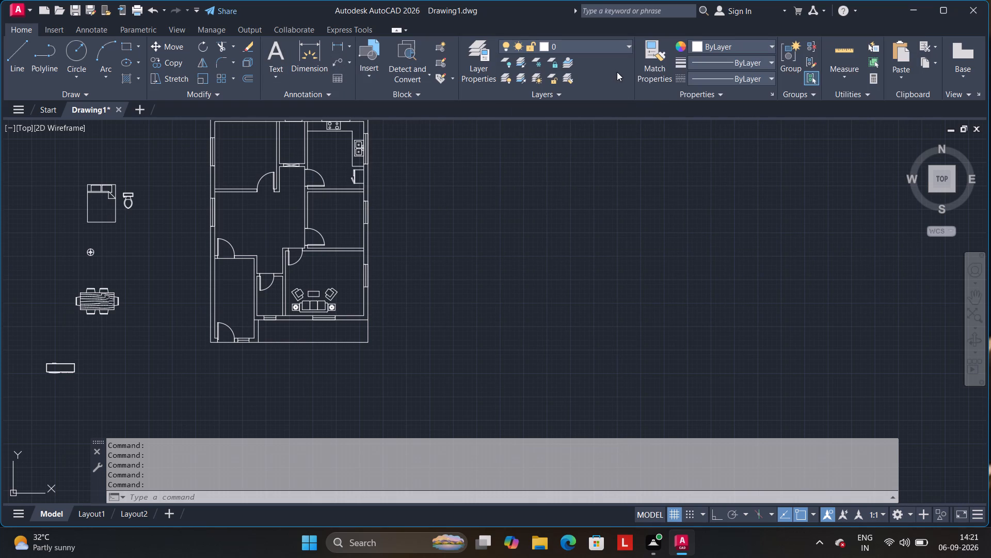
Move the entertainment center into the large southeast room, with its back against the north wall and east of the door.
middle_click_drag(427, 199, 559, 225)
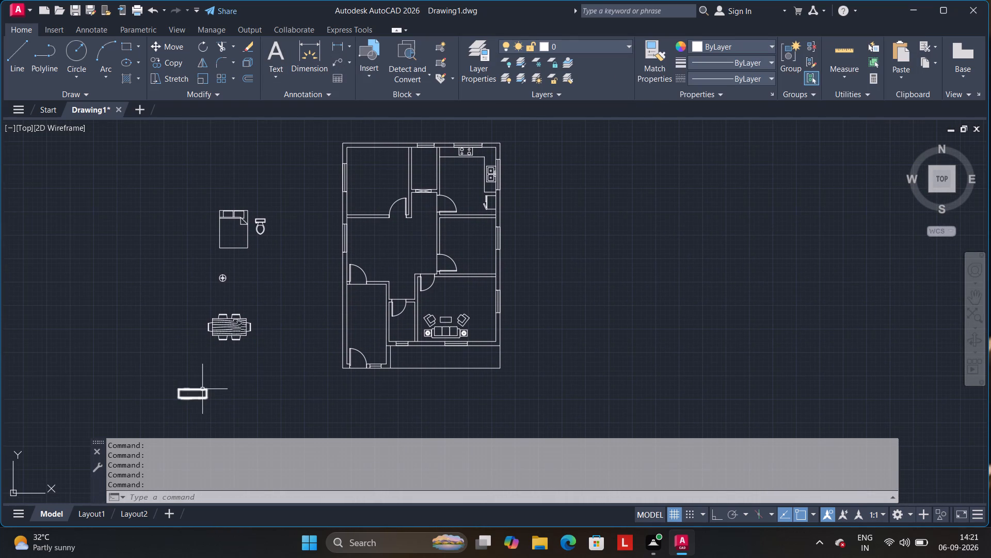
left_click(202, 390)
left_click_drag(204, 390, 432, 231)
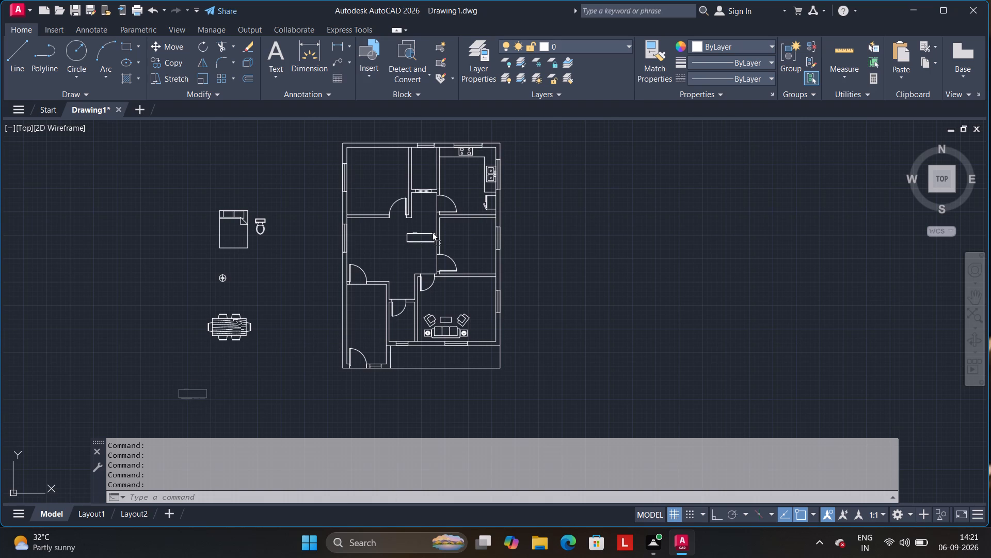
left_click_drag(432, 231, 429, 231)
left_click_drag(429, 231, 427, 231)
left_click_drag(427, 231, 429, 239)
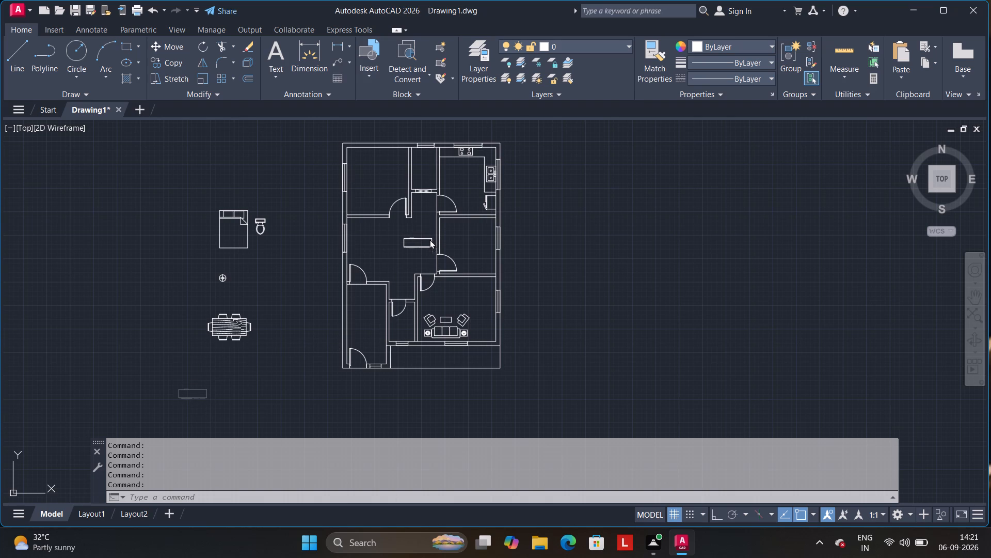
left_click_drag(429, 239, 444, 268)
left_click_drag(444, 268, 470, 282)
scroll(470, 282, "up", 2)
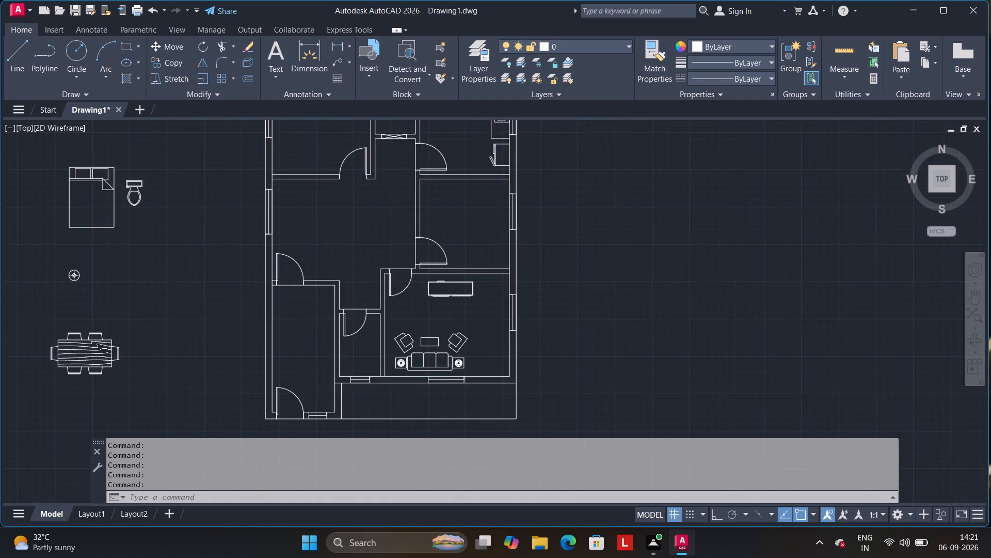
left_click(470, 282)
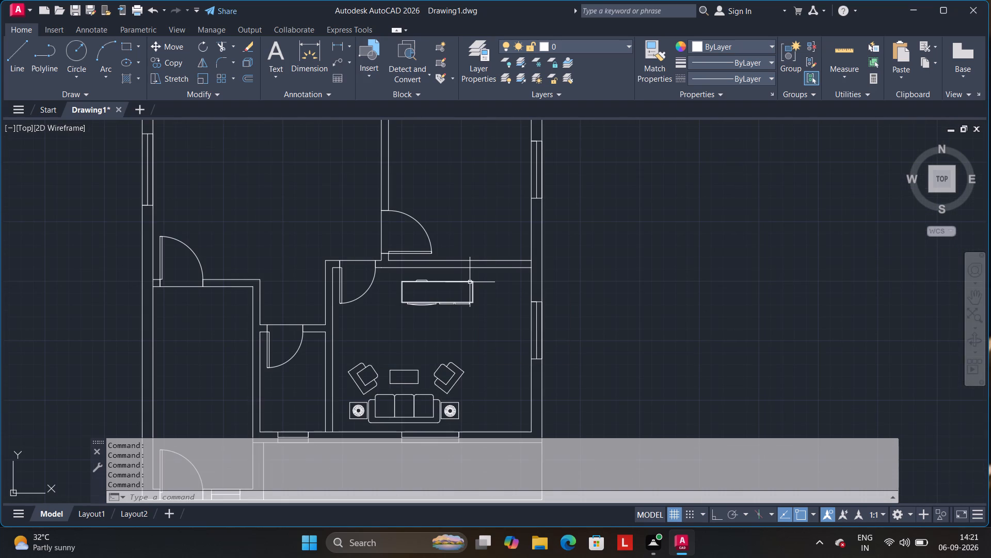
left_click_drag(468, 283, 479, 272)
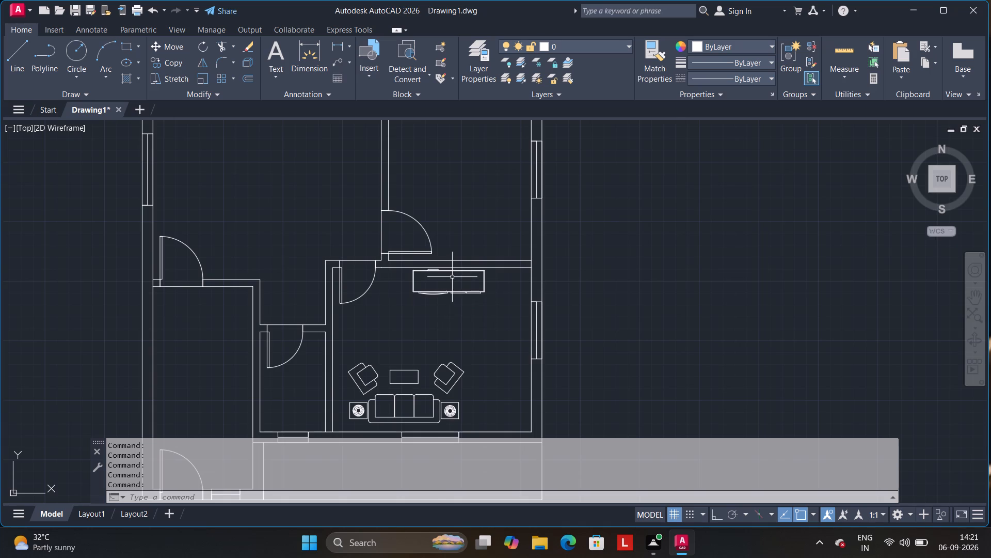
scroll(452, 277, "up", 2)
left_click(454, 260)
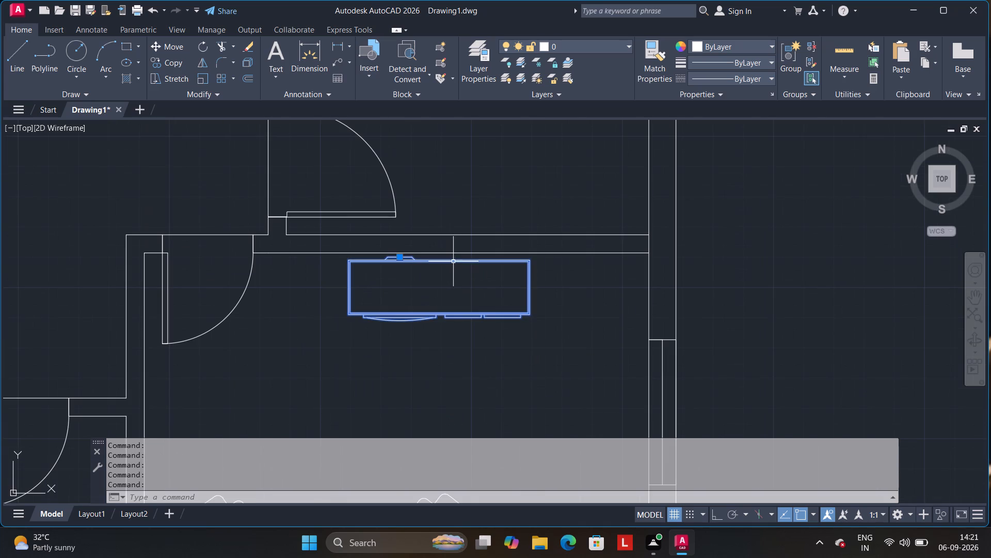
left_click(453, 261)
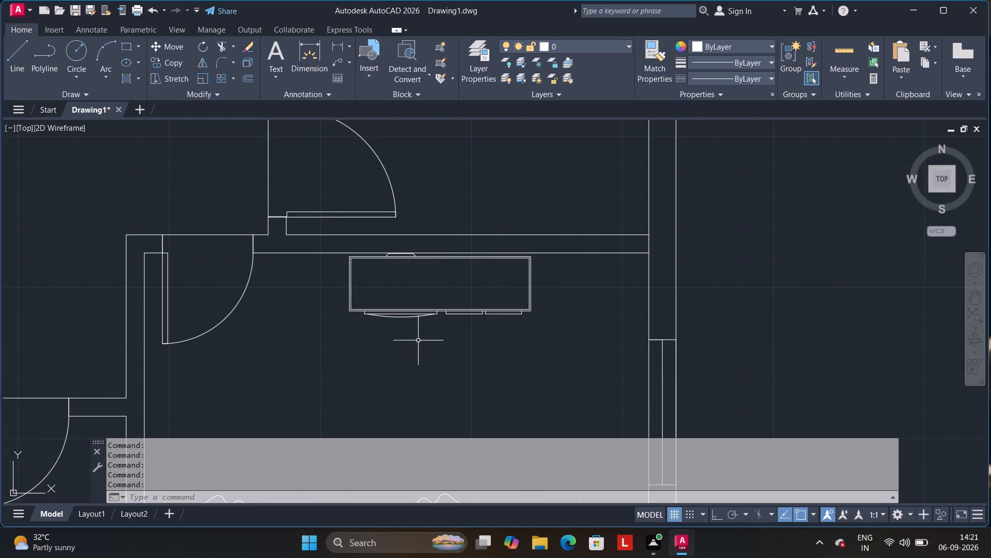
Move the queen bed into the northwest room, with its headboard against the north wall.
scroll(418, 345, "down", 3)
middle_click_drag(419, 361, 421, 361)
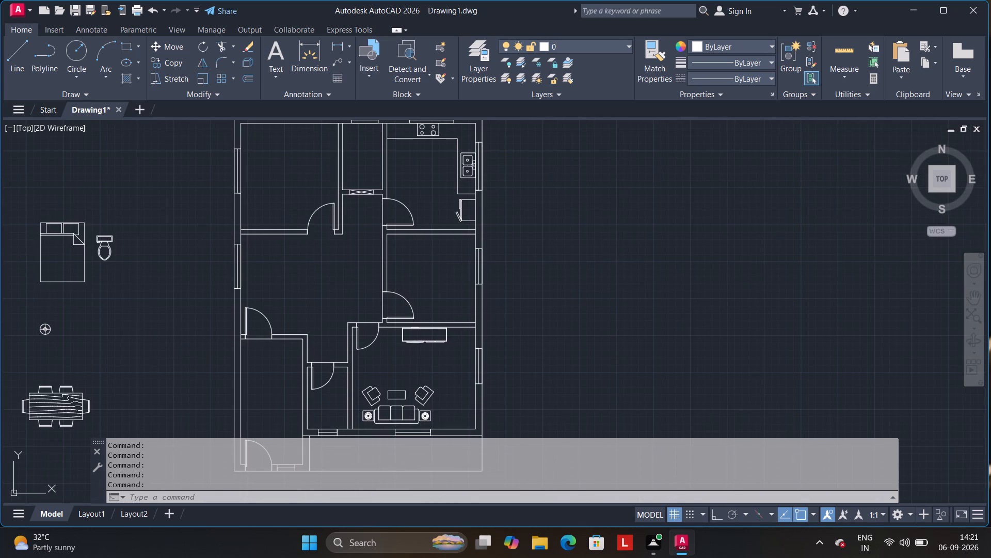
middle_click_drag(421, 361, 275, 414)
middle_click_drag(82, 283, 345, 267)
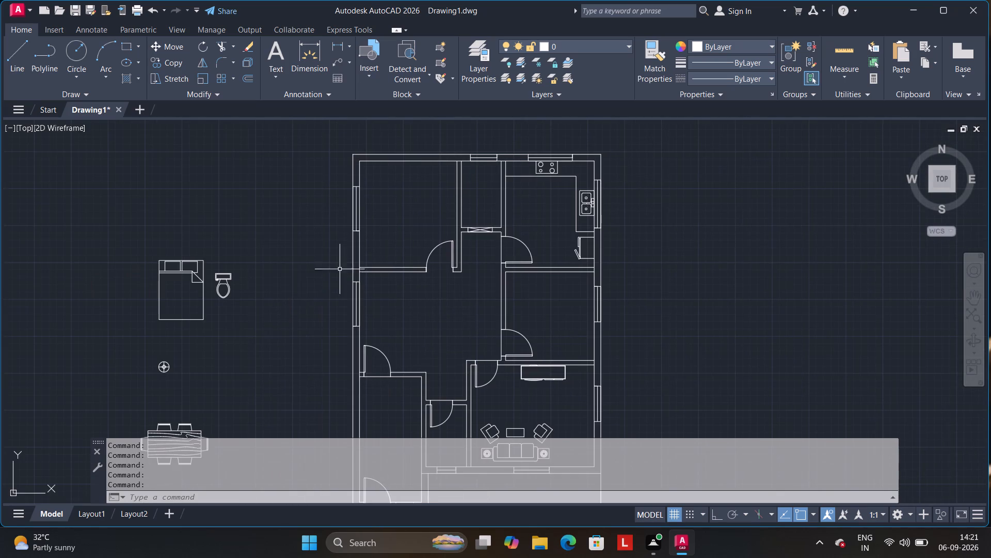
scroll(249, 337, "down", 1)
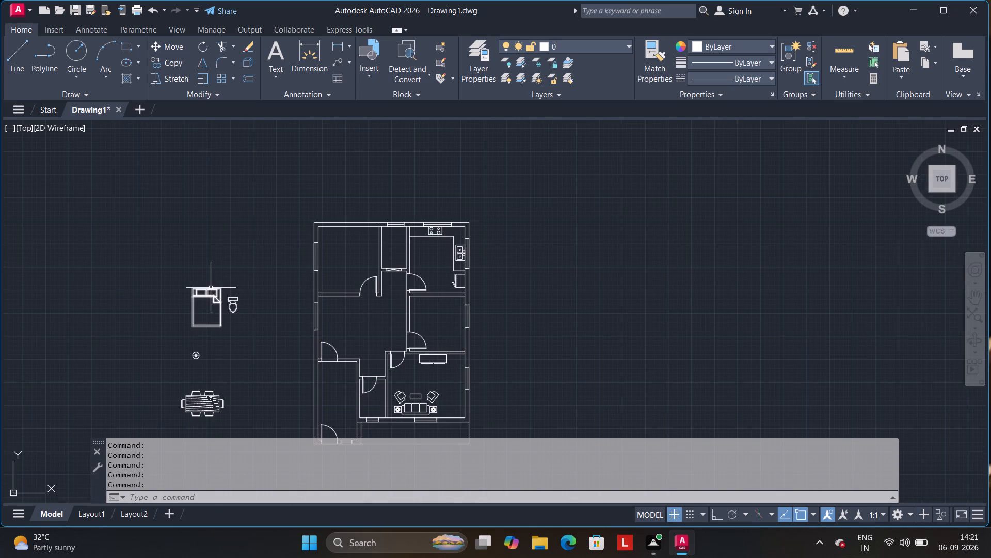
left_click(211, 288)
left_click_drag(210, 290, 319, 246)
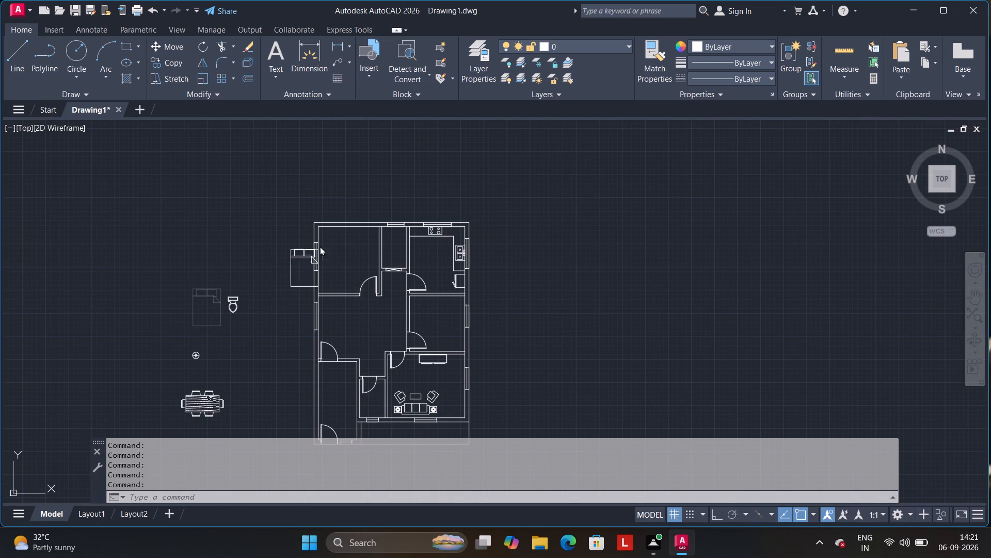
left_click_drag(319, 246, 355, 229)
left_click_drag(355, 229, 348, 231)
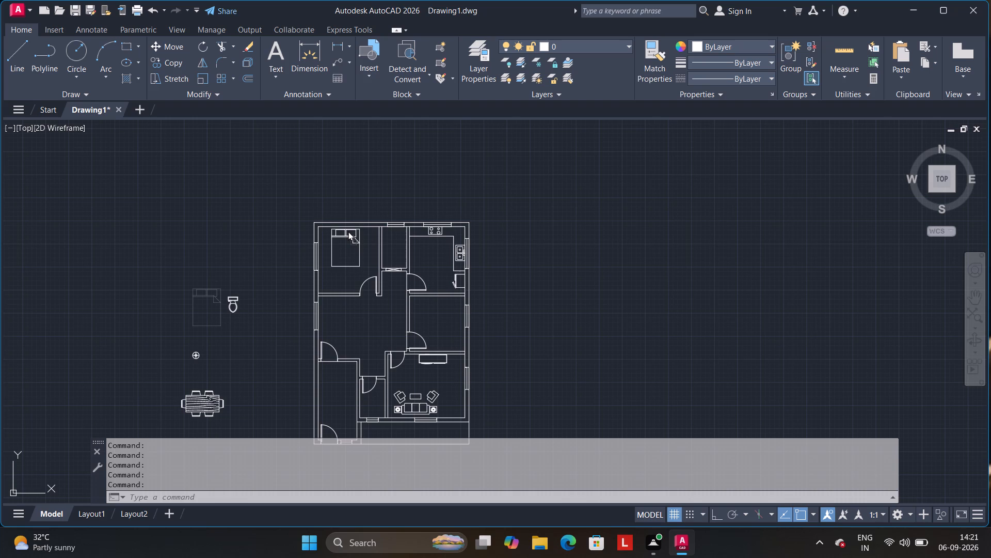
left_click_drag(348, 231, 348, 228)
scroll(348, 228, "up", 4)
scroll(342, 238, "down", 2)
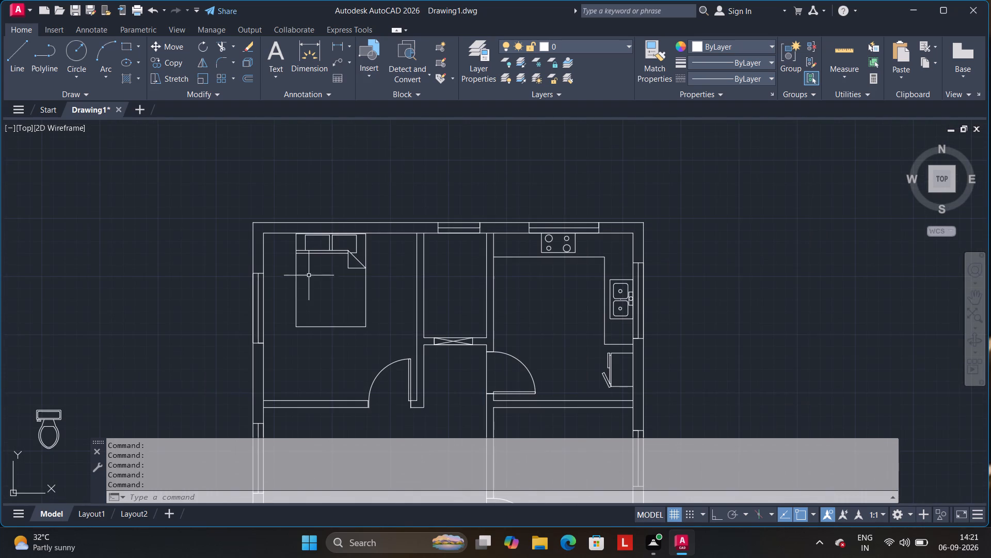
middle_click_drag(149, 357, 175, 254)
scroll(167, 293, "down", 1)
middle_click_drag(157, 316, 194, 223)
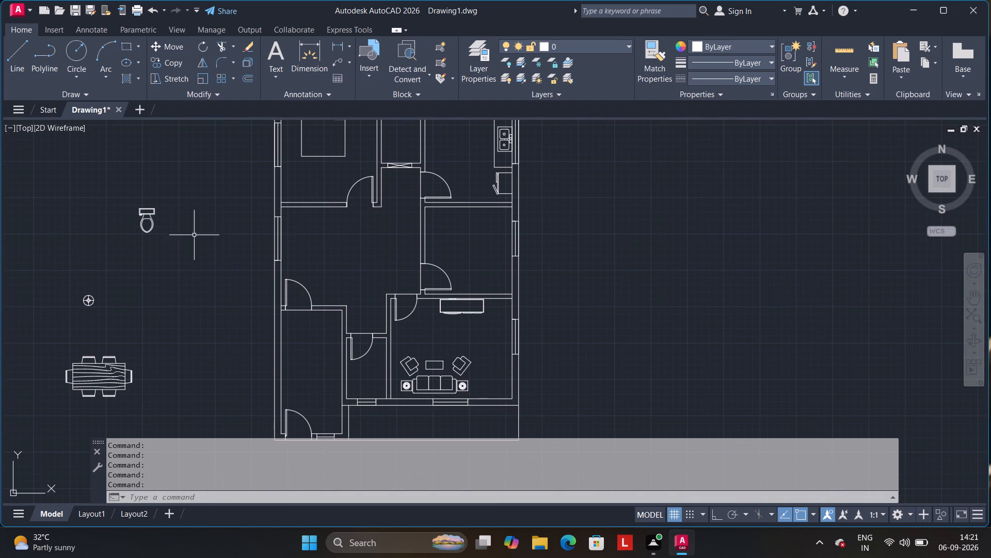
Copy the loose table lamp to both sides of the queen bed's headboard in the northwest room.
left_click(172, 64)
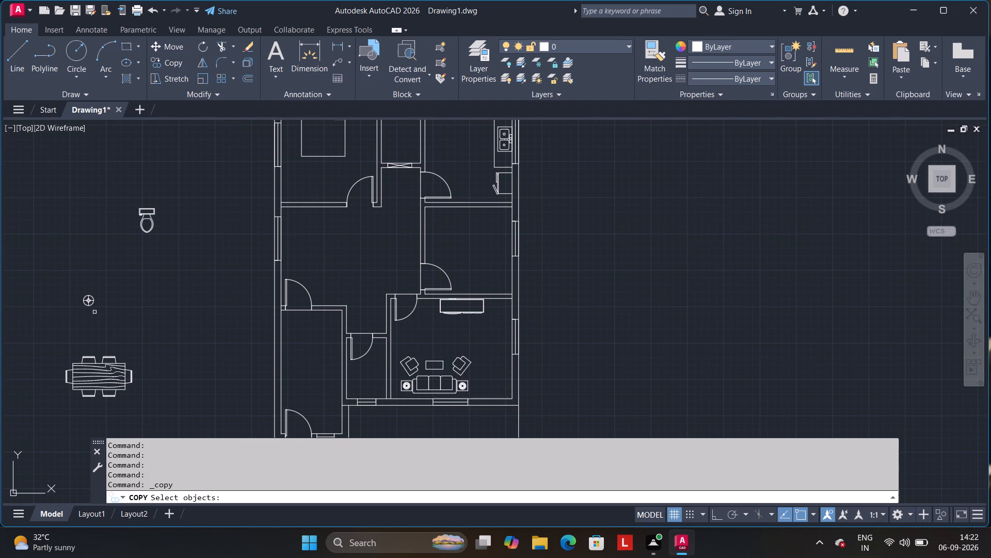
left_click(93, 300)
key("Return")
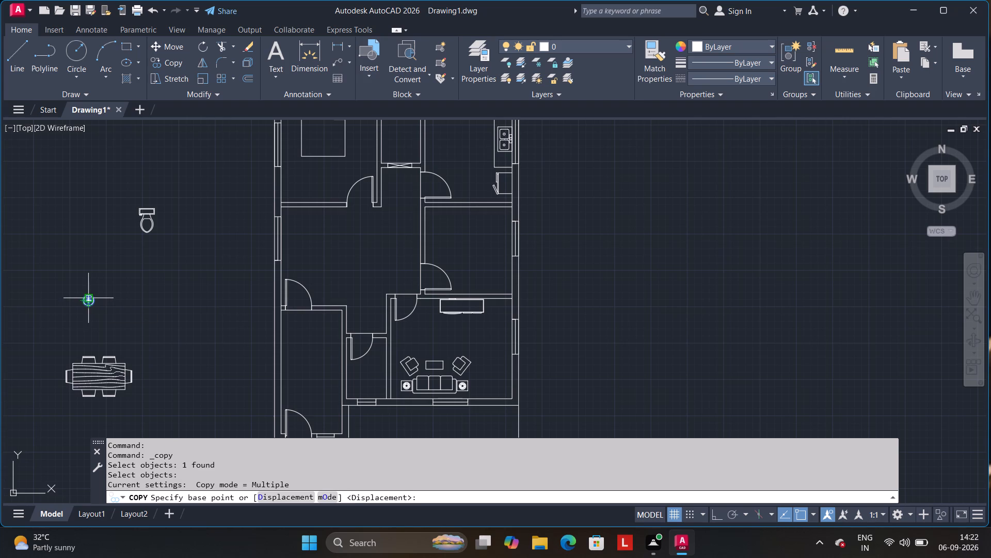
scroll(93, 300, "up", 4)
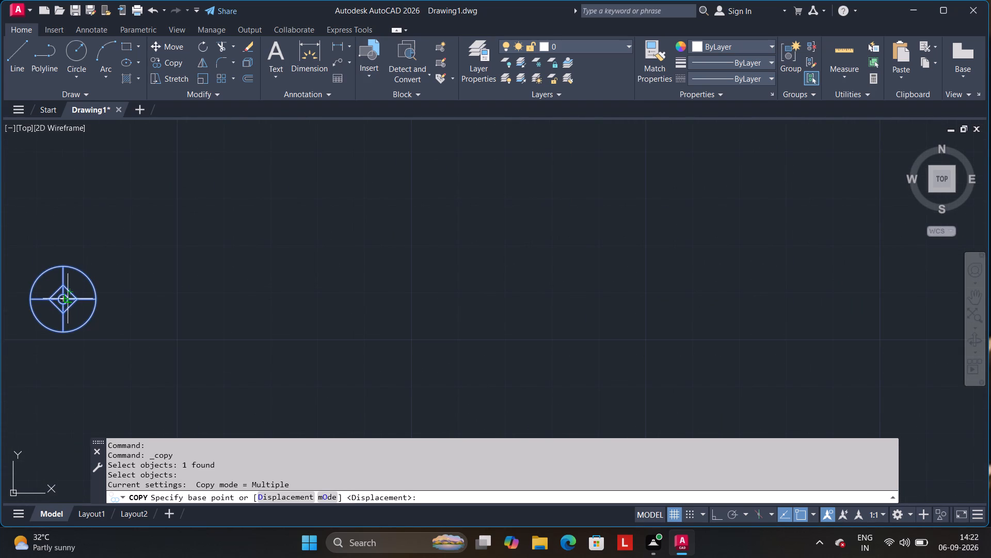
left_click(62, 301)
scroll(364, 249, "down", 2)
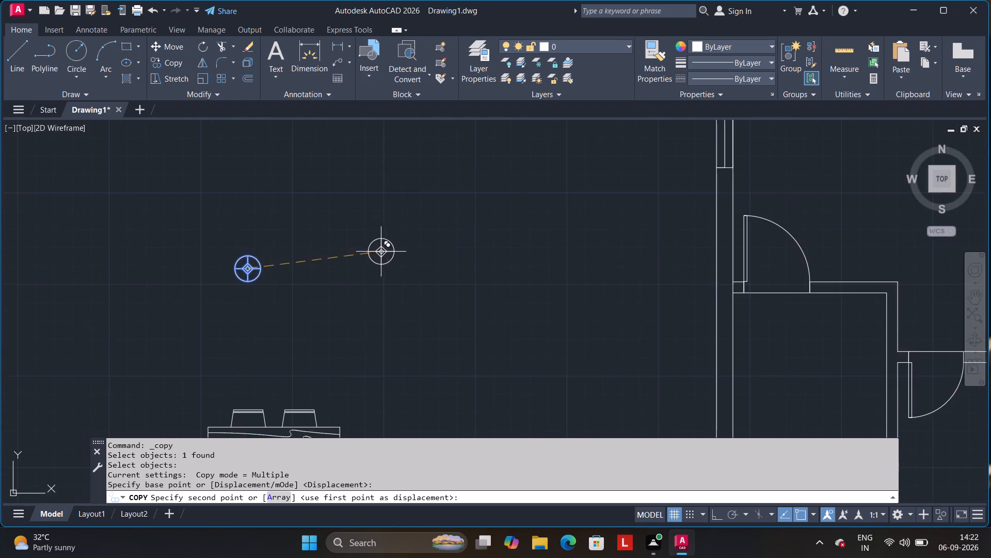
scroll(381, 252, "down", 1)
scroll(443, 241, "down", 1)
middle_click_drag(451, 240, 284, 370)
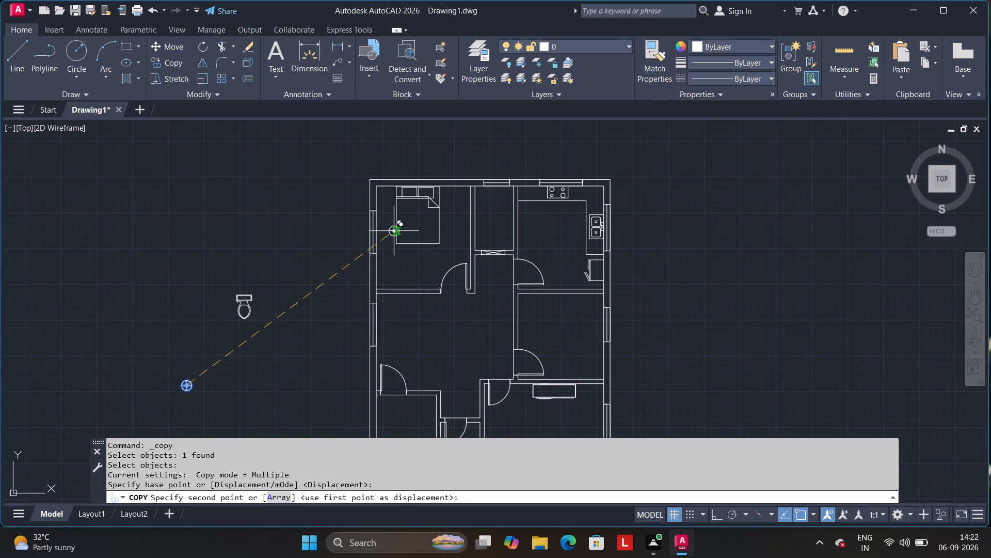
scroll(397, 212, "up", 2)
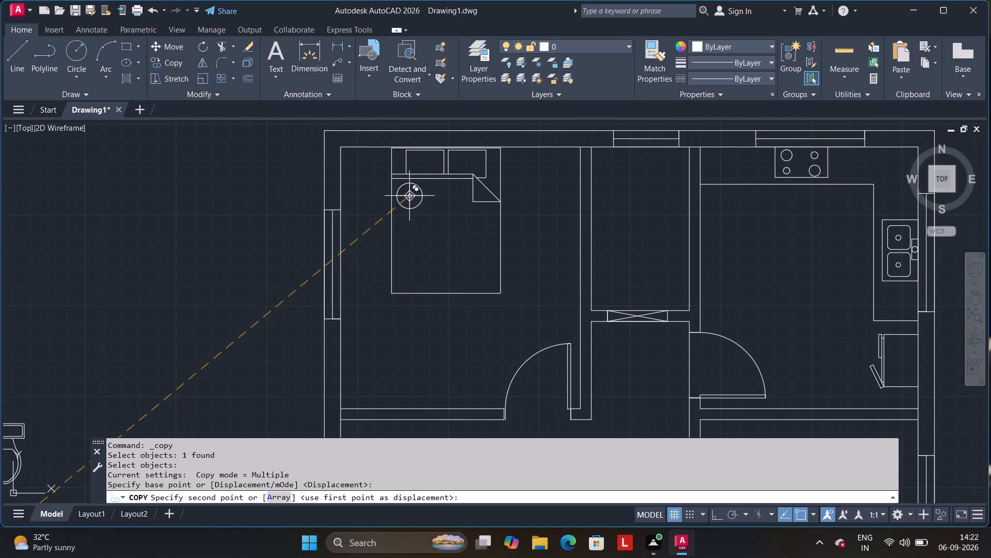
scroll(410, 179, "up", 2)
scroll(349, 183, "down", 1)
middle_click_drag(323, 184, 325, 233)
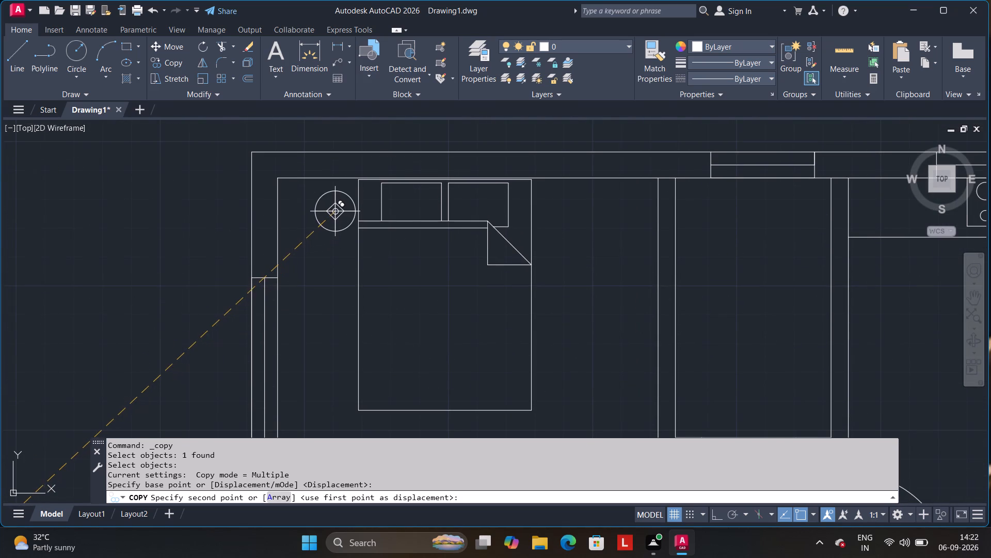
left_click(335, 200)
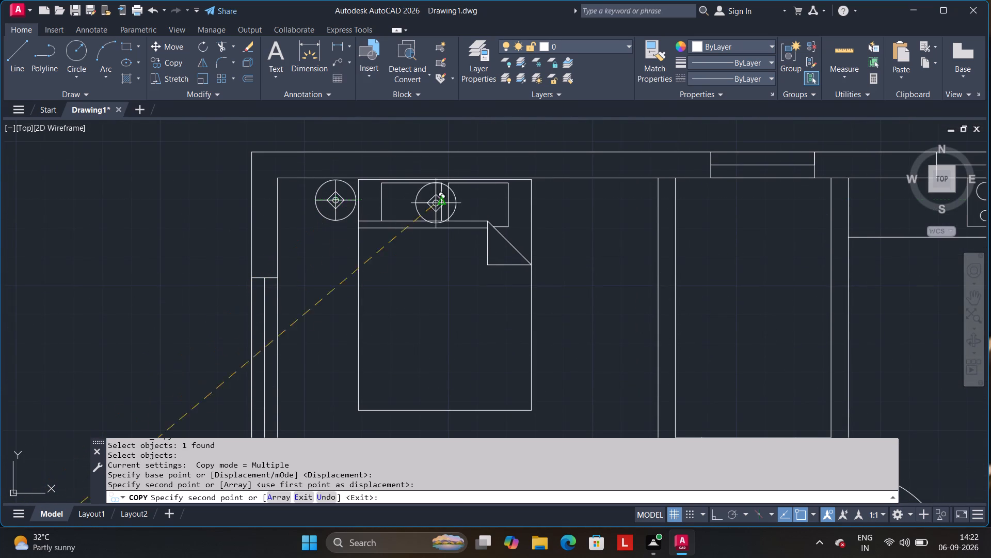
left_click(553, 206)
Place two more lamp copies along the east wall of the middle east room, one near each end of the window.
scroll(603, 275, "down", 3)
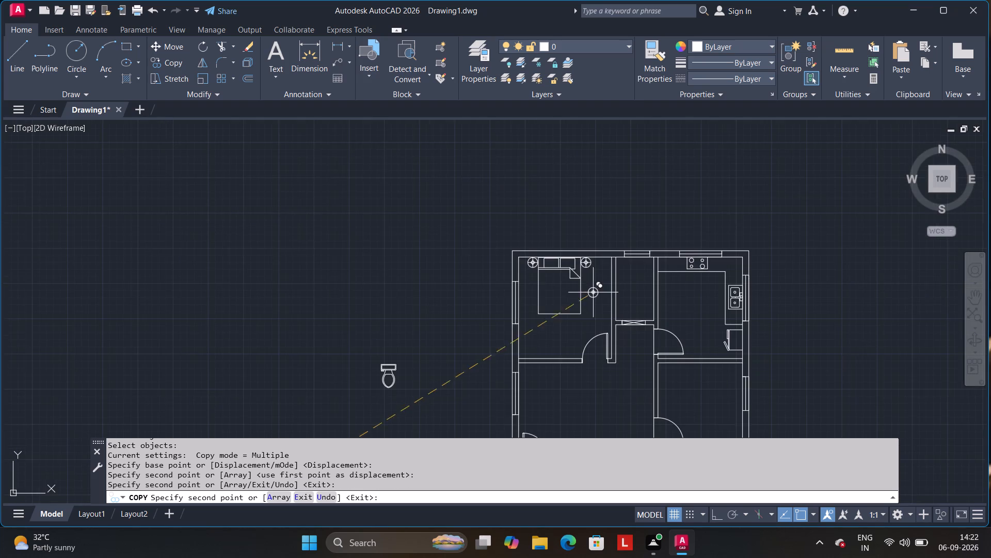
middle_click_drag(599, 308, 296, 207)
middle_click_drag(412, 304, 388, 258)
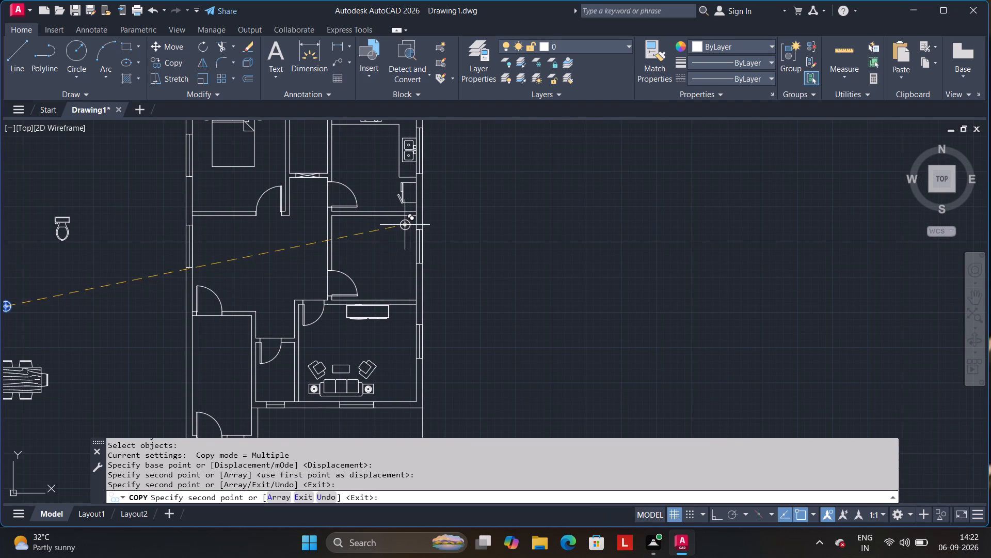
scroll(406, 219, "up", 2)
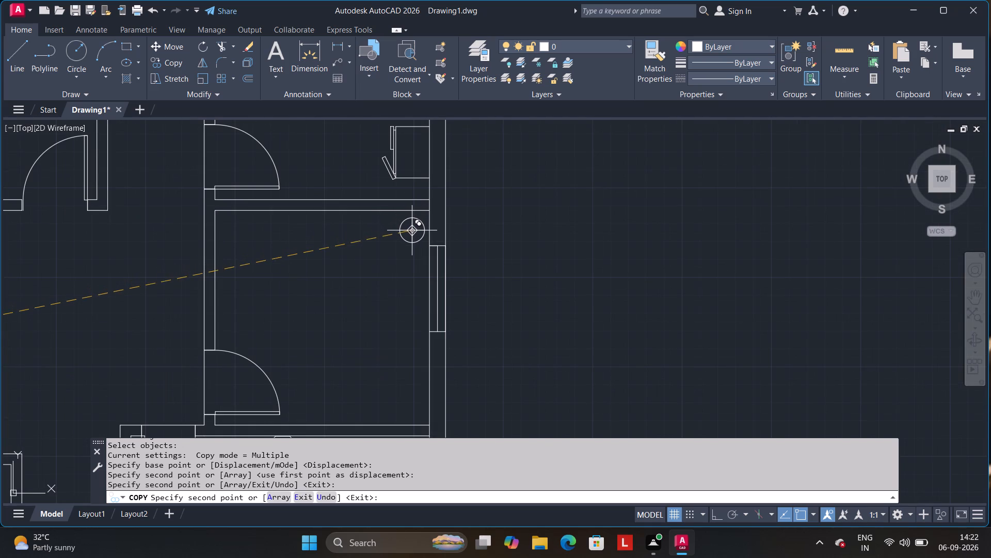
left_click(413, 229)
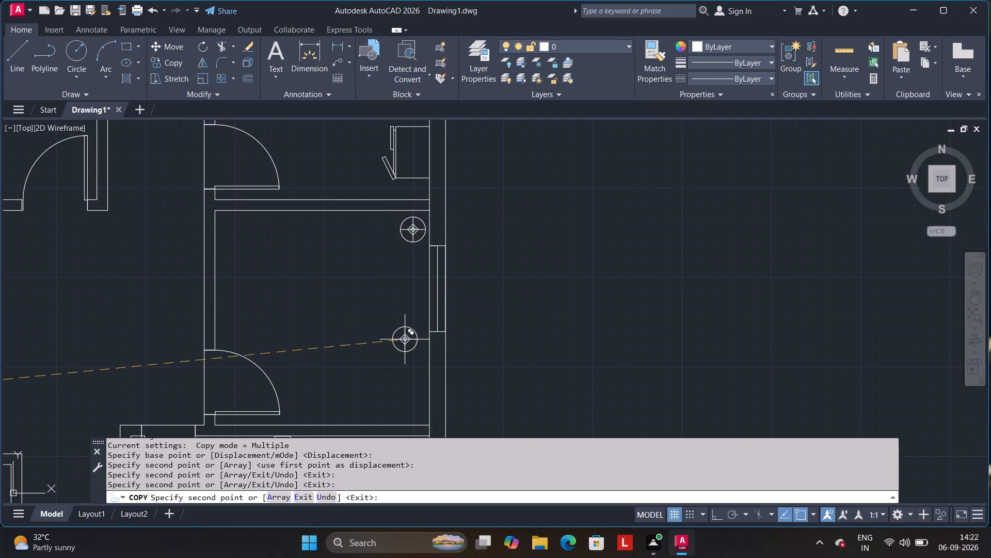
left_click(418, 345)
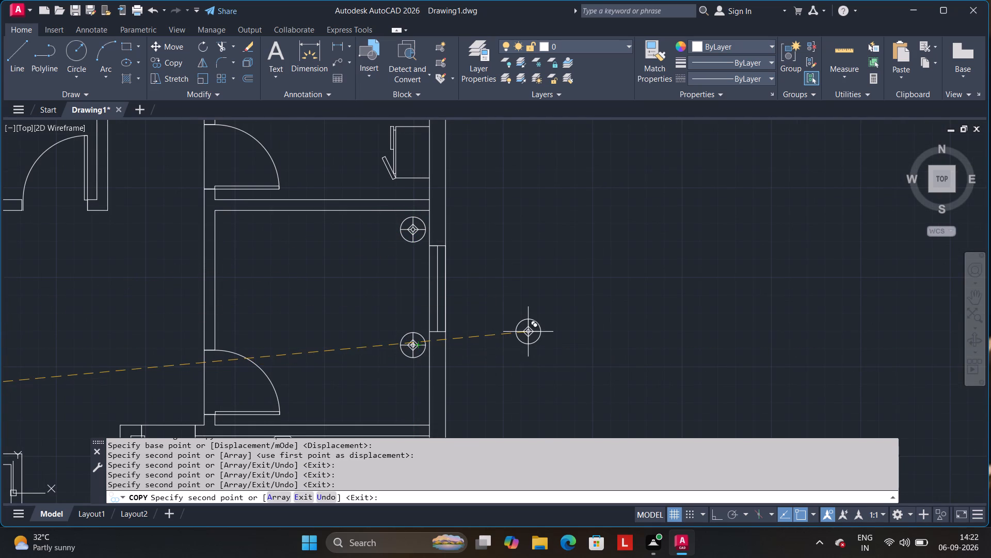
key("Return")
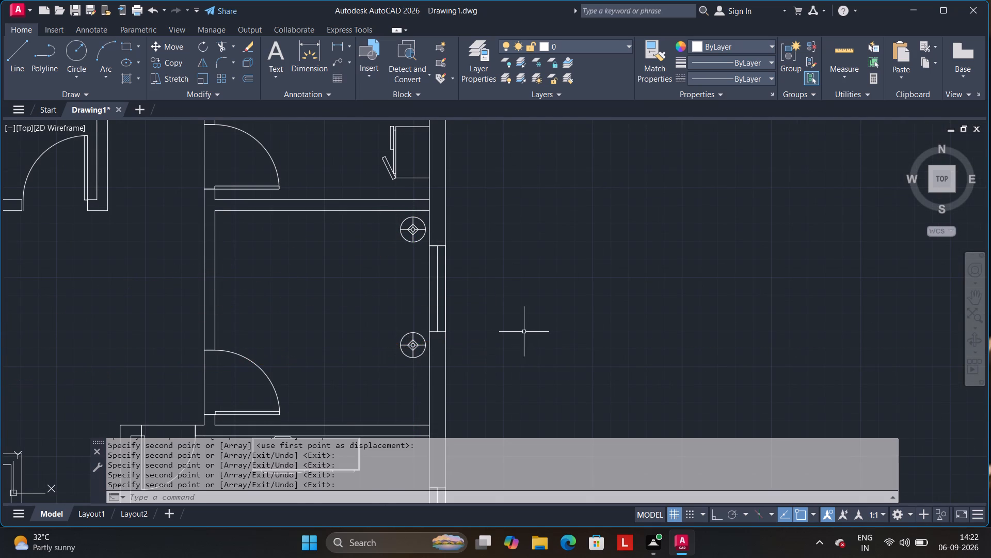
Copy the queen bed from the northwest room into the middle east room.
scroll(509, 332, "down", 1)
scroll(178, 334, "down", 2)
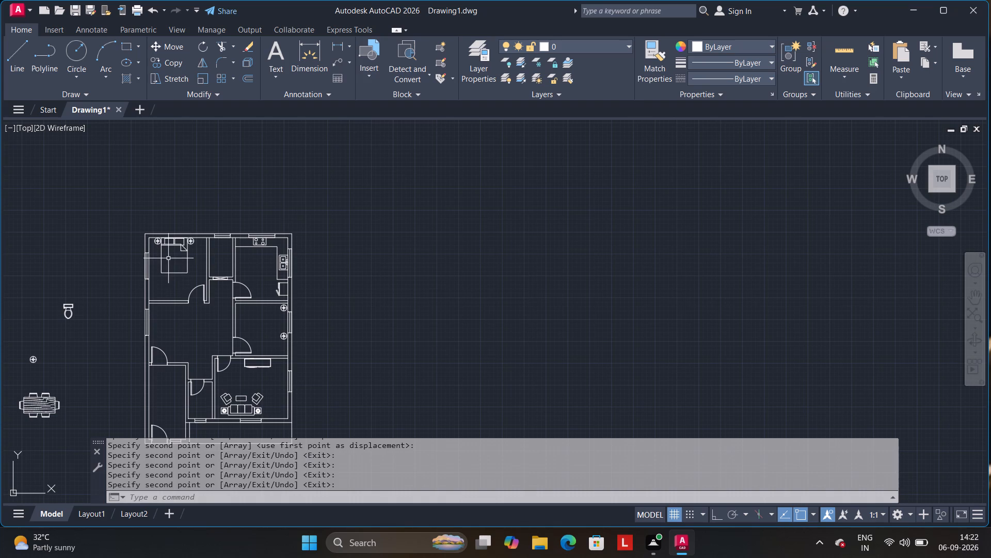
left_click(173, 272)
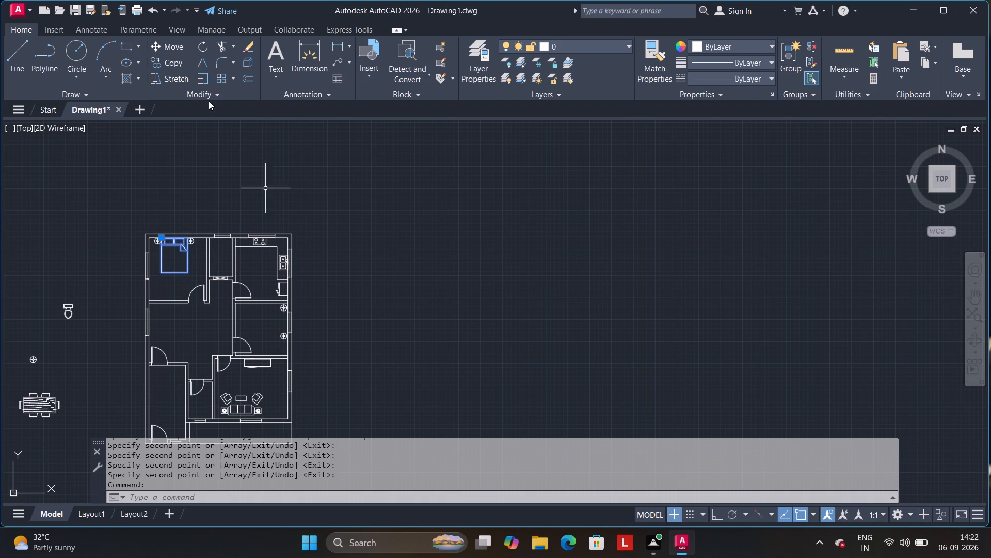
left_click(174, 66)
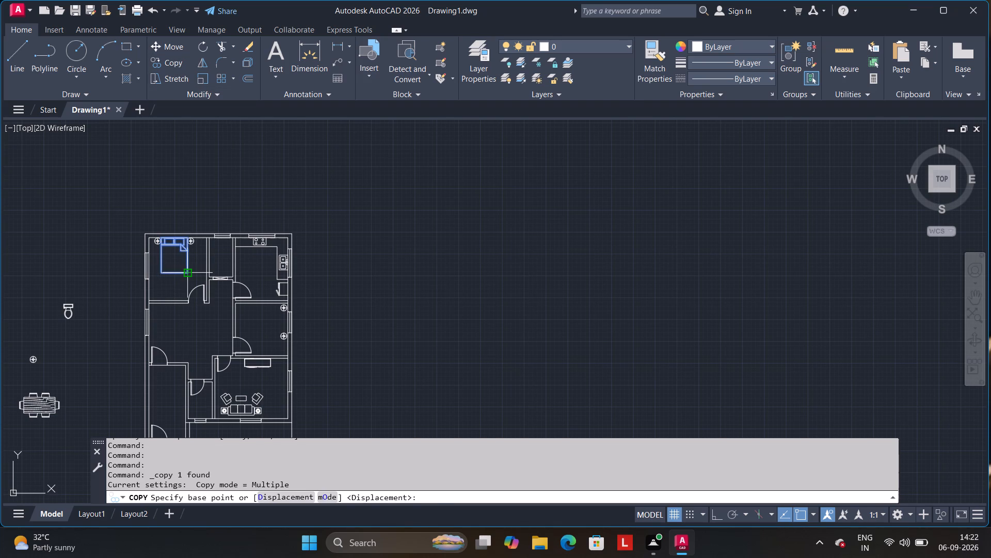
left_click(184, 271)
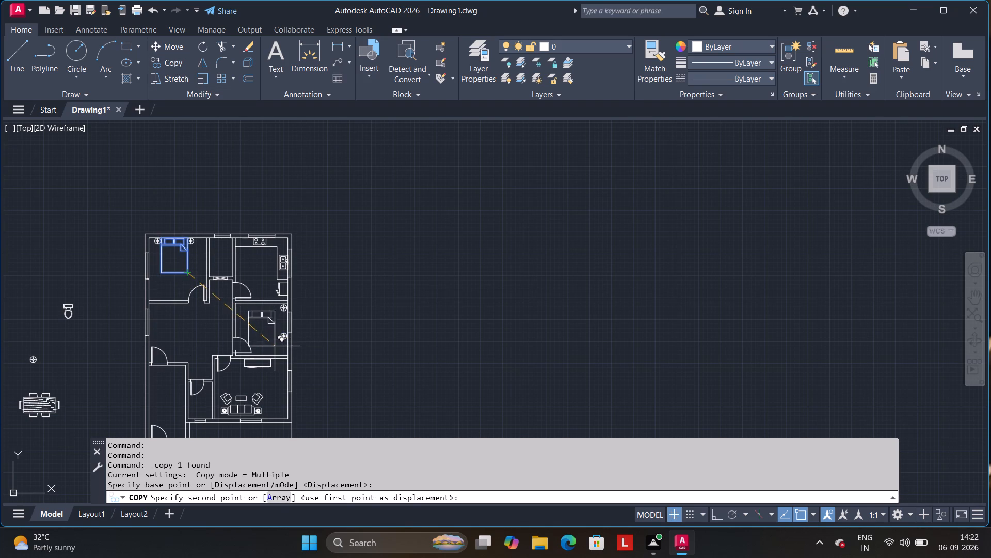
left_click(271, 345)
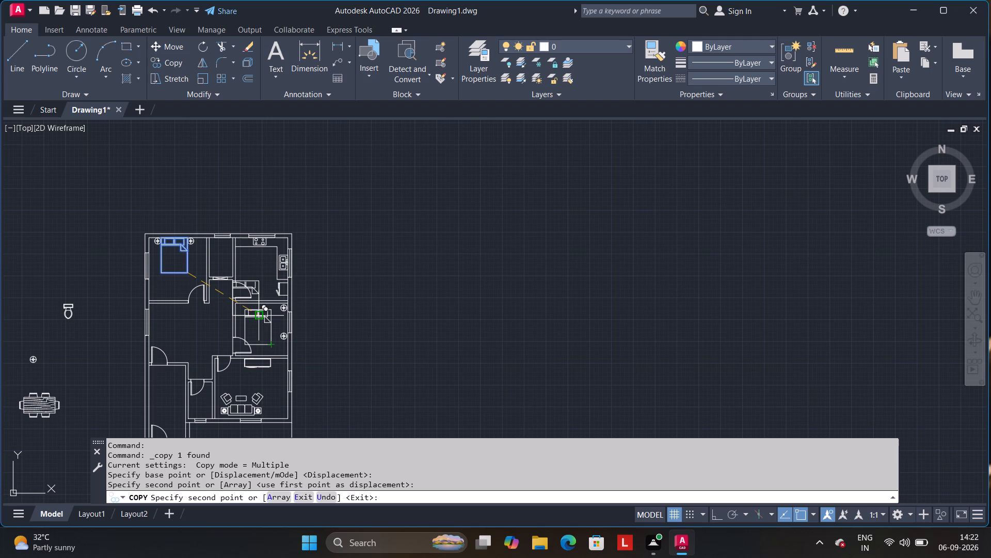
key("Return")
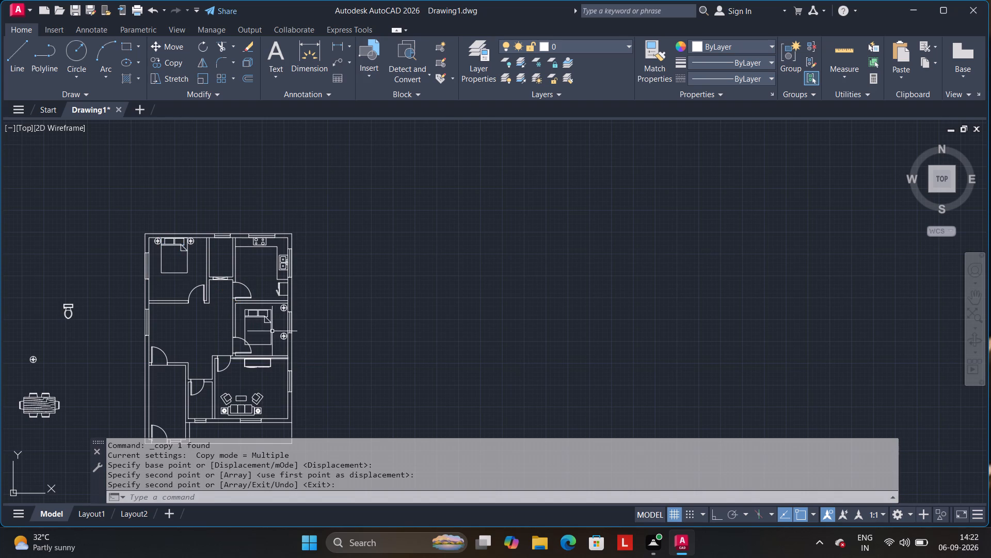
Rotate the copied bed 90 degrees clockwise so its headboard faces east.
left_click(254, 315)
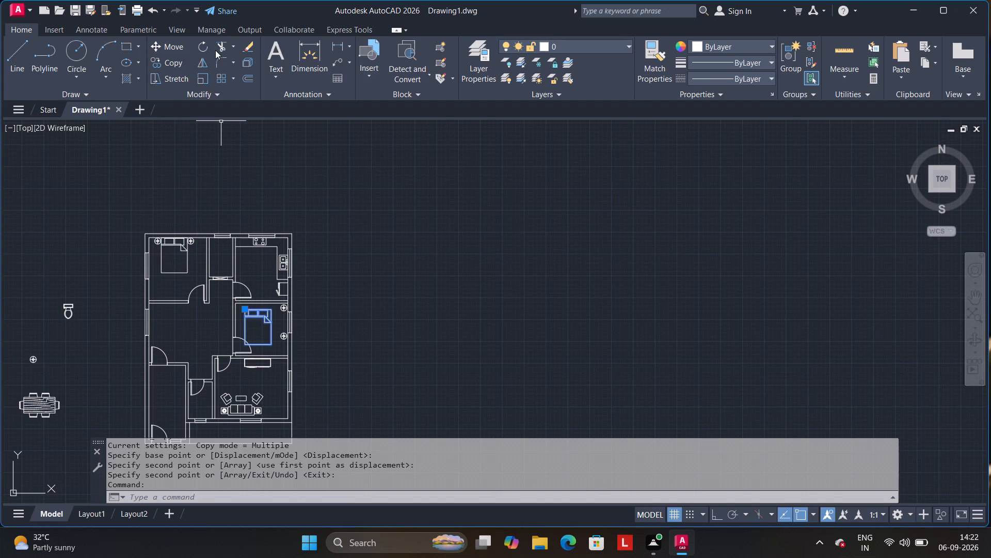
left_click(211, 50)
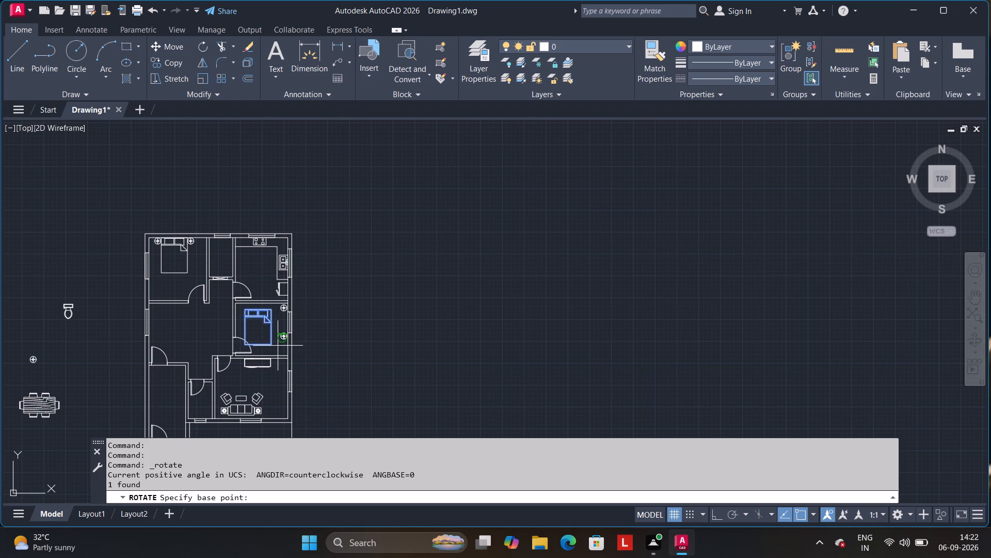
left_click(269, 343)
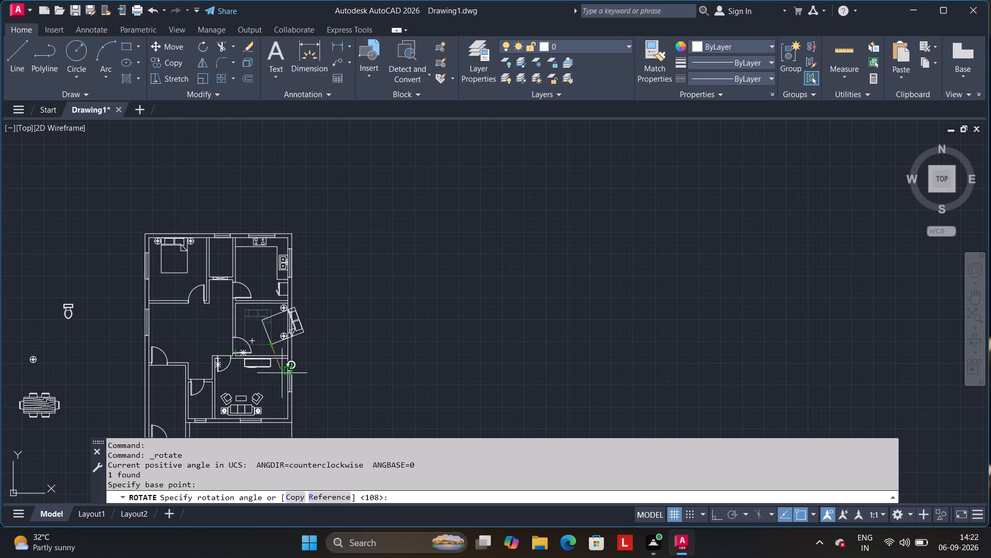
left_click(268, 376)
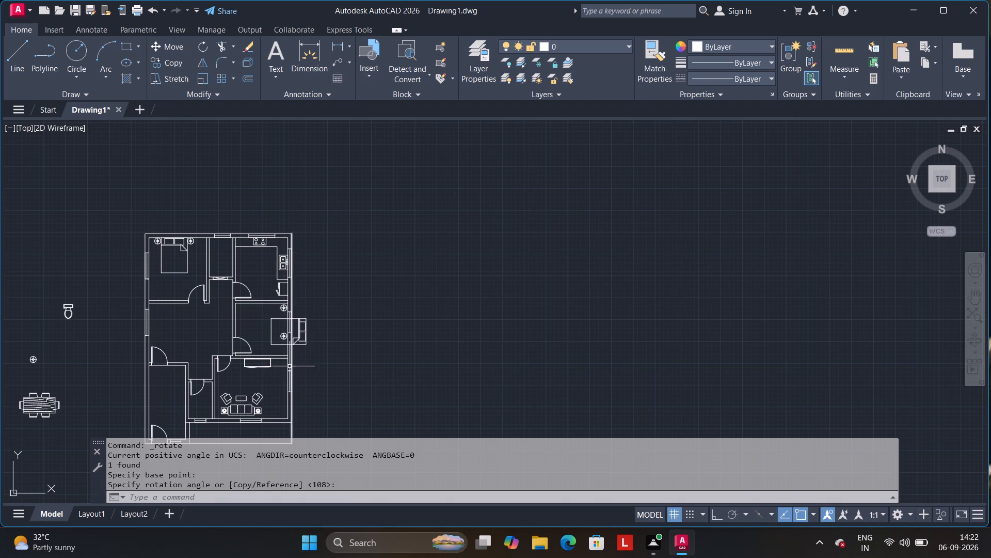
Move the rotated bed into the middle east room, with its headboard by the east wall window.
left_click(270, 343)
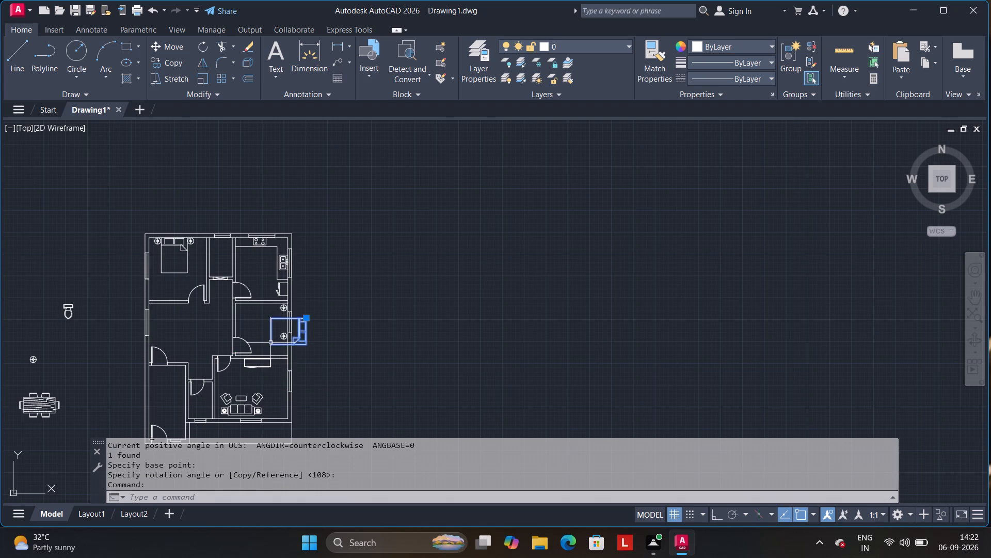
left_click(305, 344)
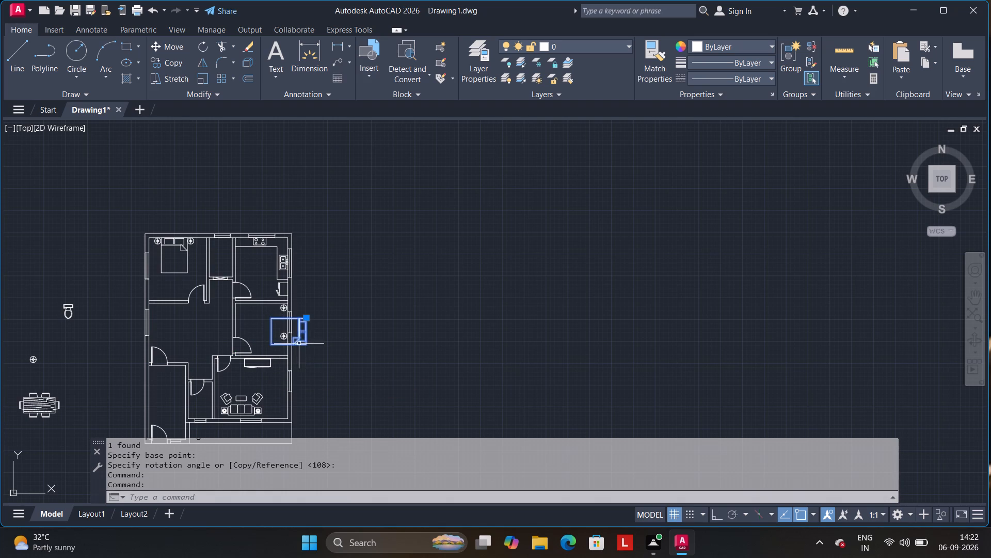
left_click_drag(306, 345, 282, 335)
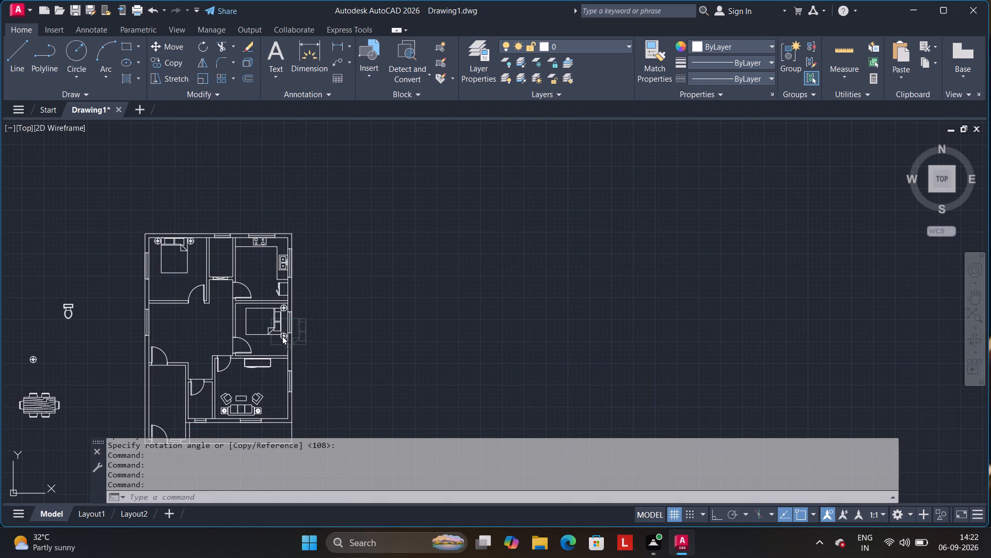
left_click_drag(282, 335, 287, 340)
left_click_drag(287, 340, 289, 339)
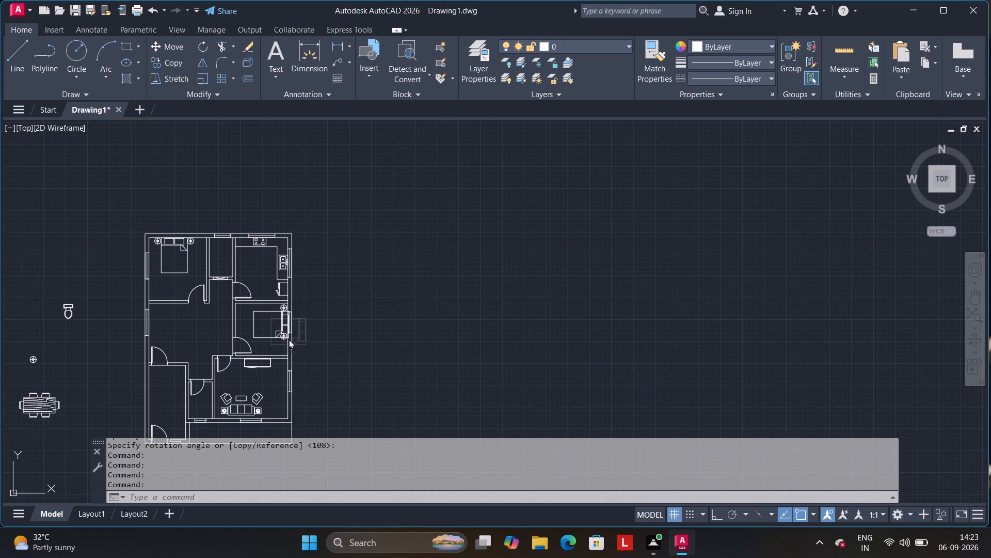
left_click_drag(289, 339, 284, 339)
left_click_drag(284, 339, 286, 339)
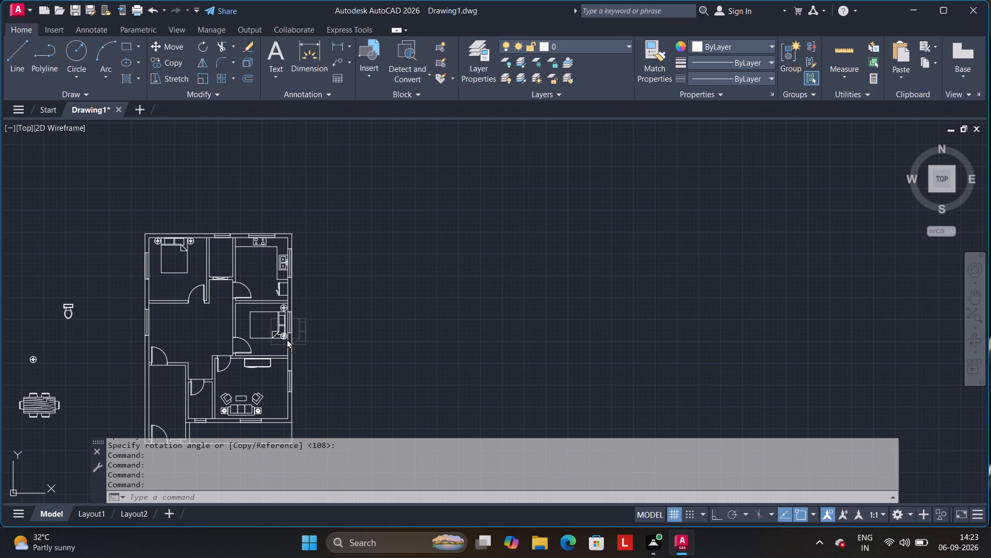
left_click_drag(286, 339, 287, 339)
Move the southern table lamp off the rotated bed to just south of its headboard.
scroll(280, 341, "up", 4)
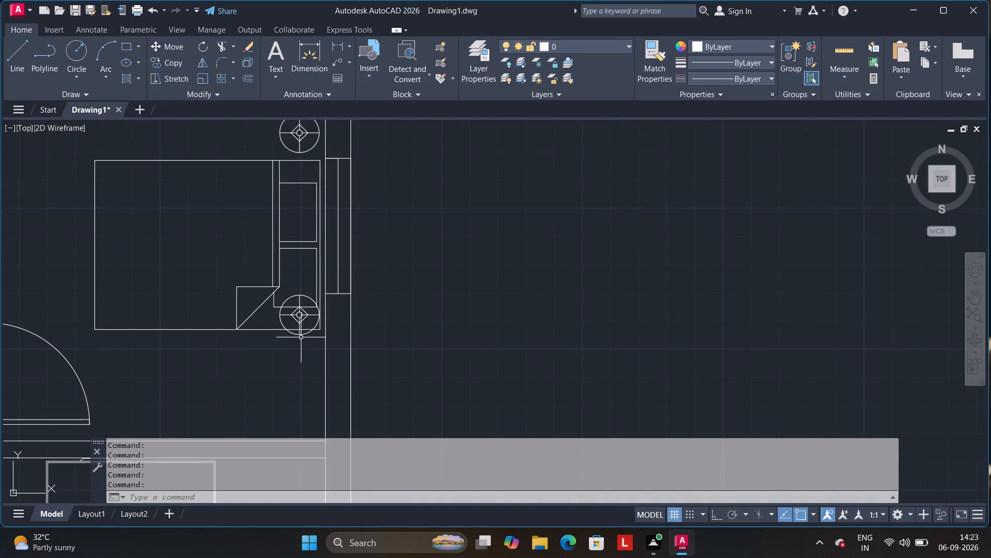
left_click(301, 335)
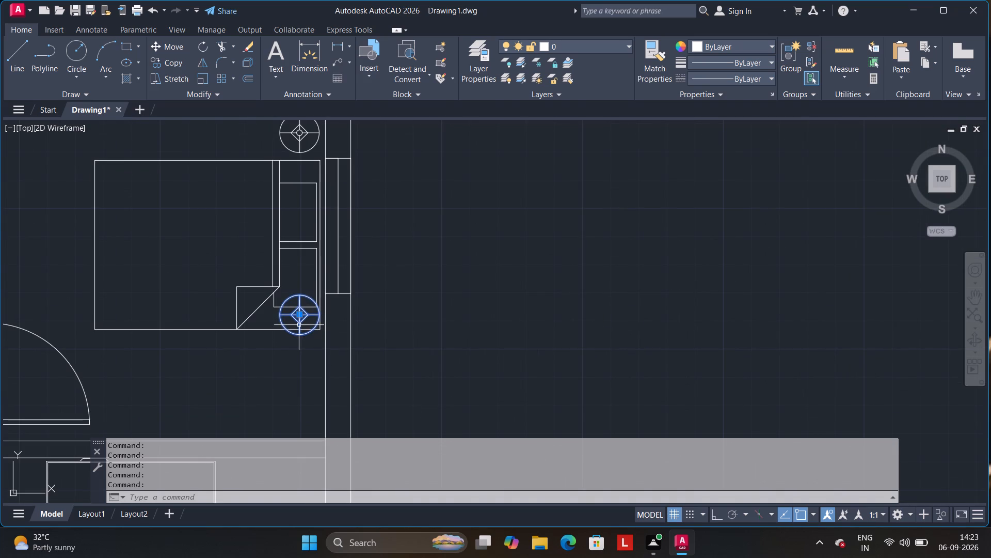
left_click_drag(299, 325, 303, 363)
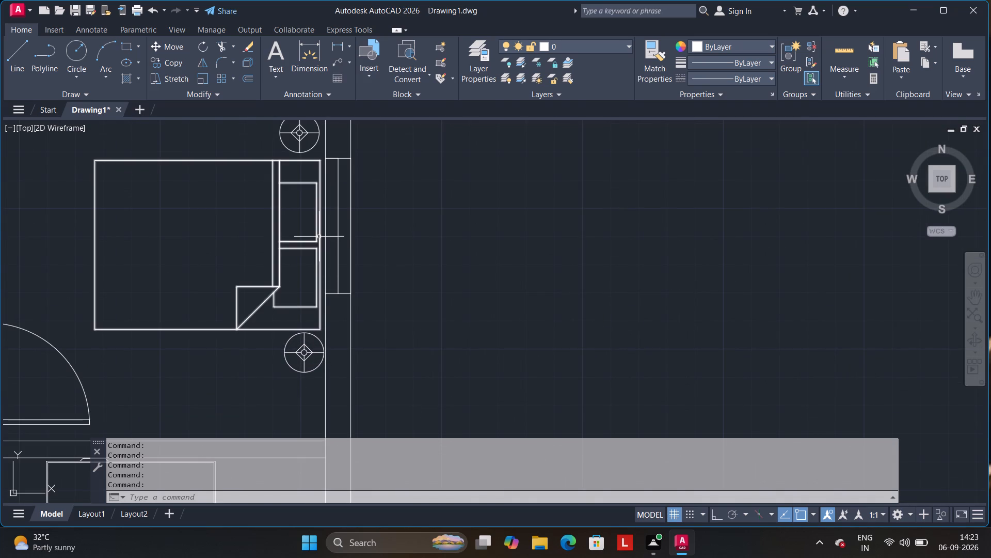
Nudge the bed in the middle east room slightly closer to the east wall window.
left_click(319, 237)
left_click(317, 247)
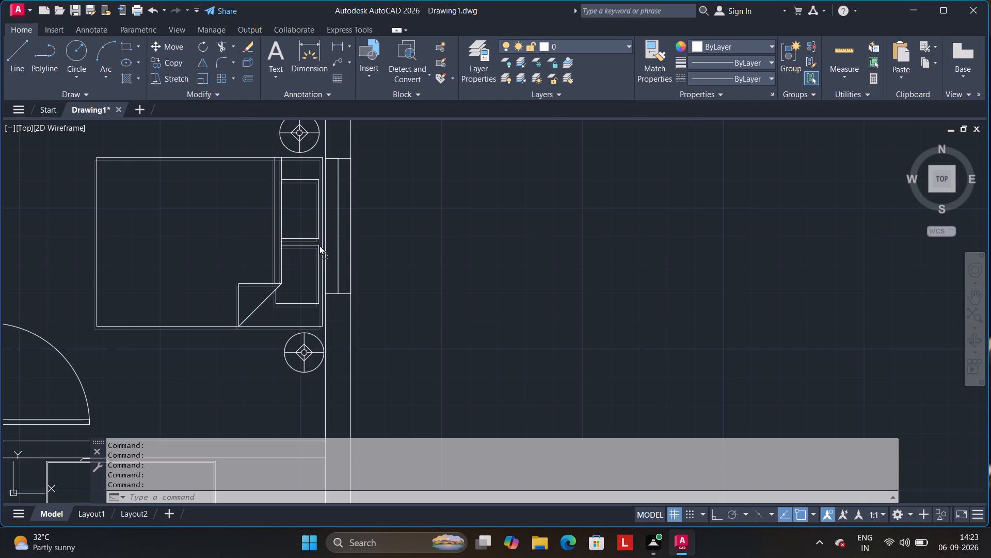
Draw a narrow wardrobe rectangle along the northwest bedroom's east wall, starting from the room's inner northeast corner.
scroll(425, 279, "down", 2)
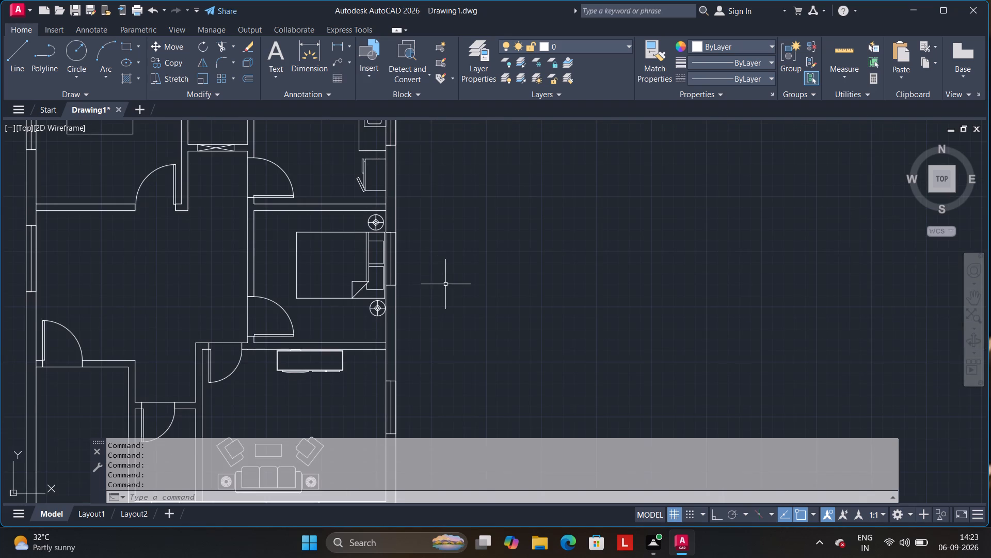
middle_click_drag(447, 289, 496, 292)
scroll(496, 293, "down", 1)
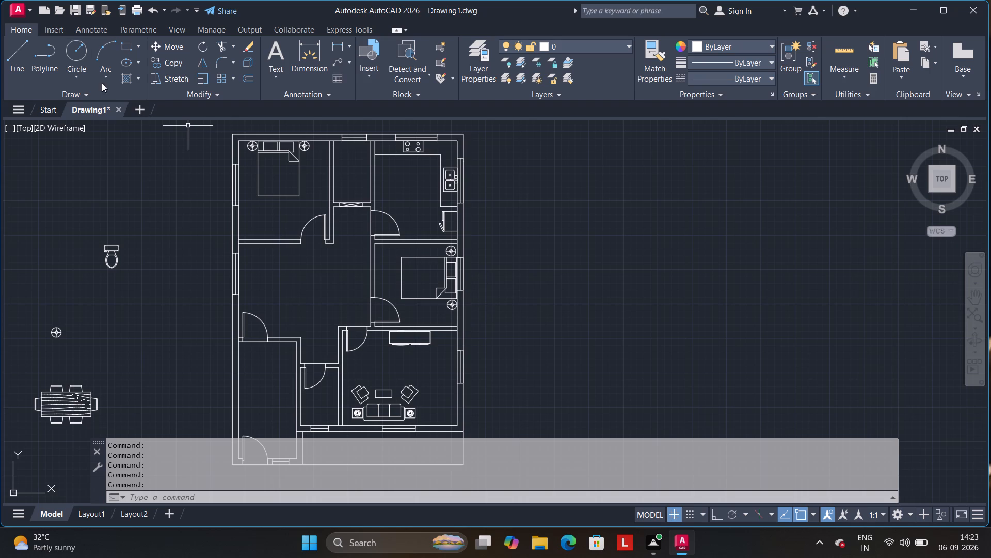
left_click(127, 50)
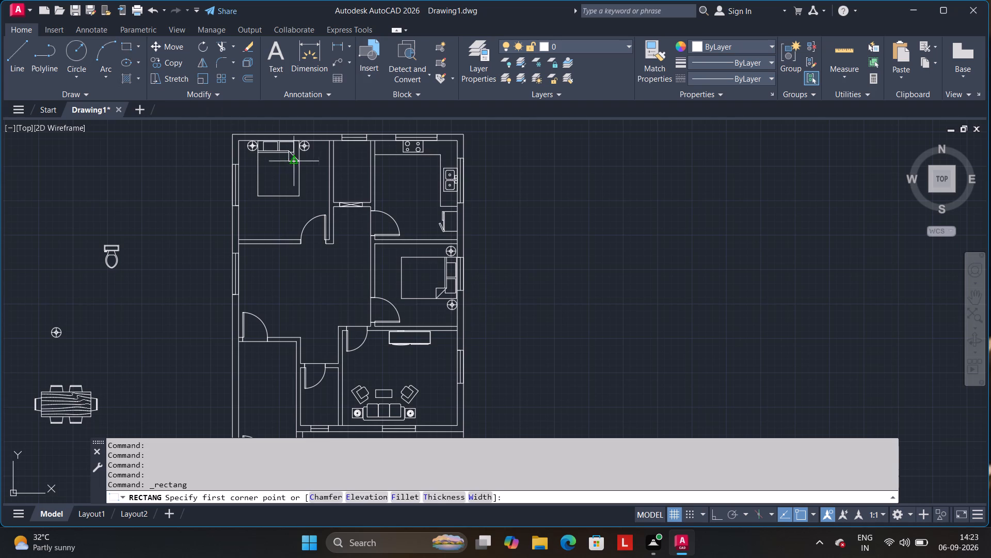
middle_click_drag(303, 165, 281, 205)
scroll(286, 202, "up", 2)
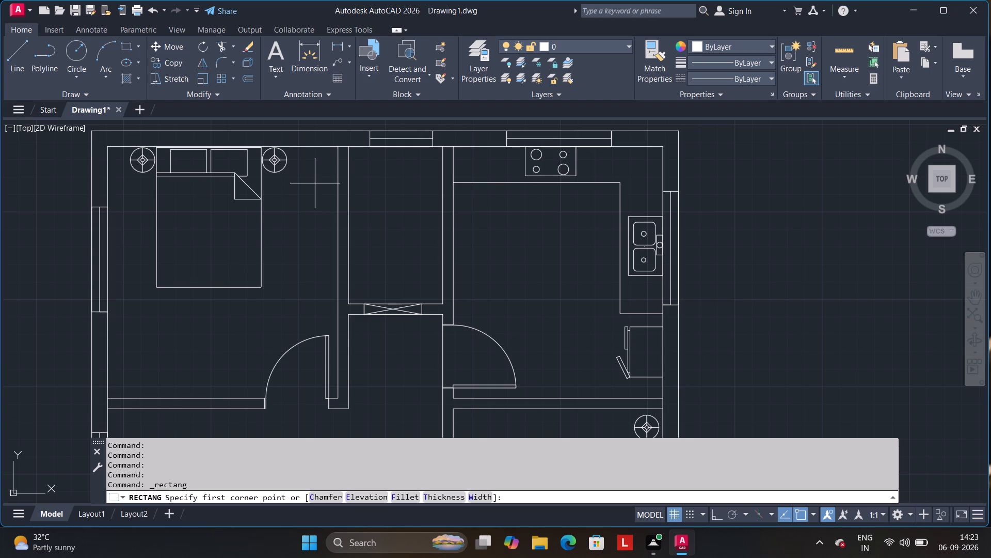
left_click(335, 148)
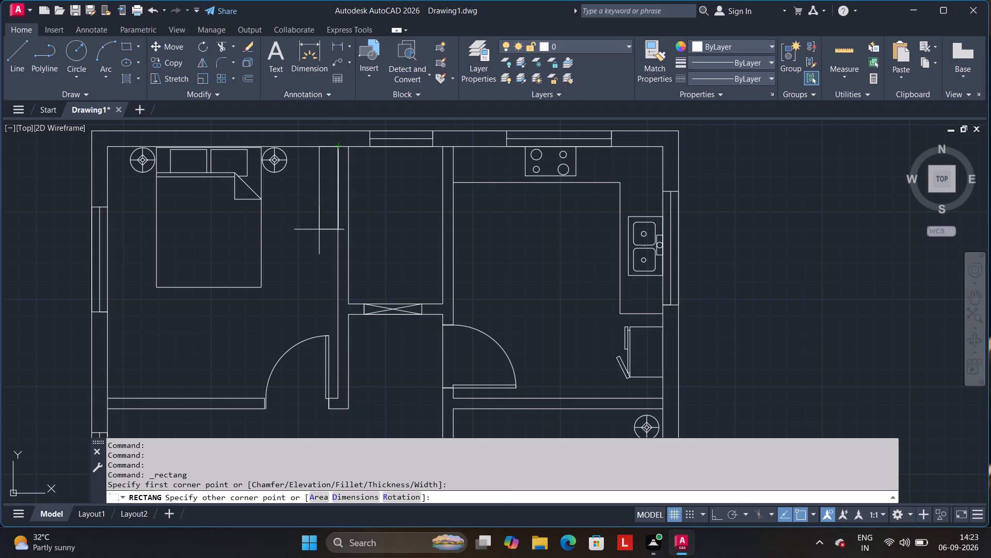
left_click(301, 291)
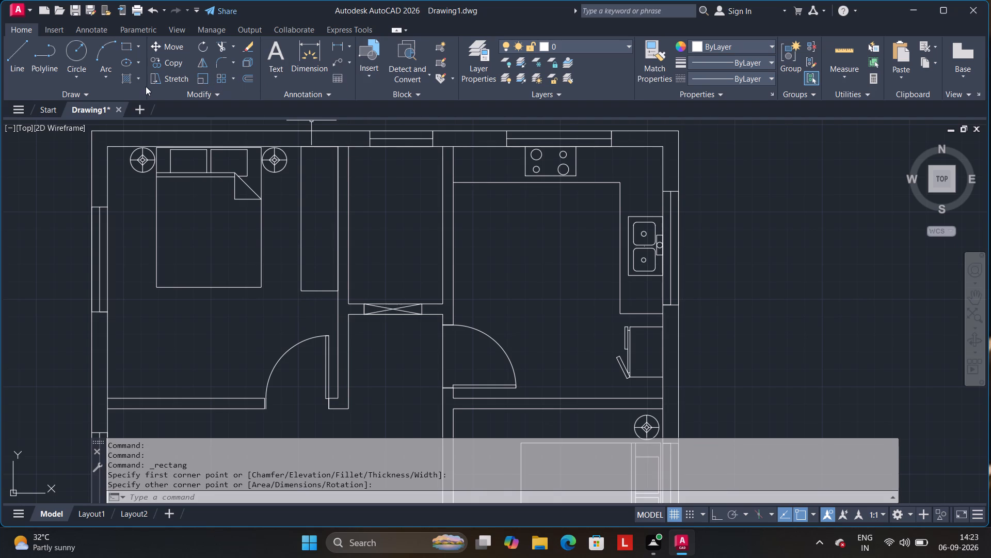
Hatch the wardrobe rectangle in the northwest bedroom with the CORK pattern at 48 transparency.
left_click(129, 79)
scroll(187, 54, "down", 3)
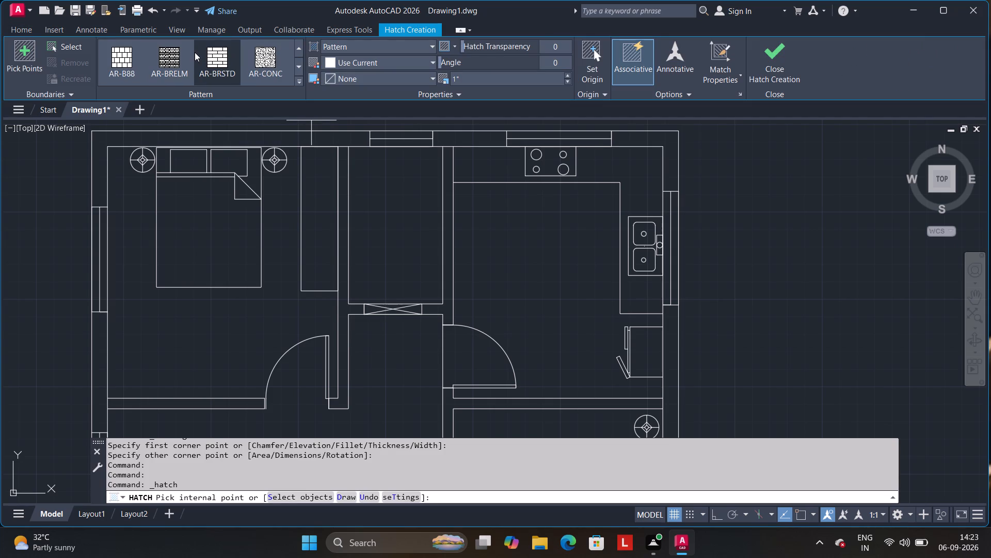
scroll(195, 52, "down", 3)
left_click(226, 61)
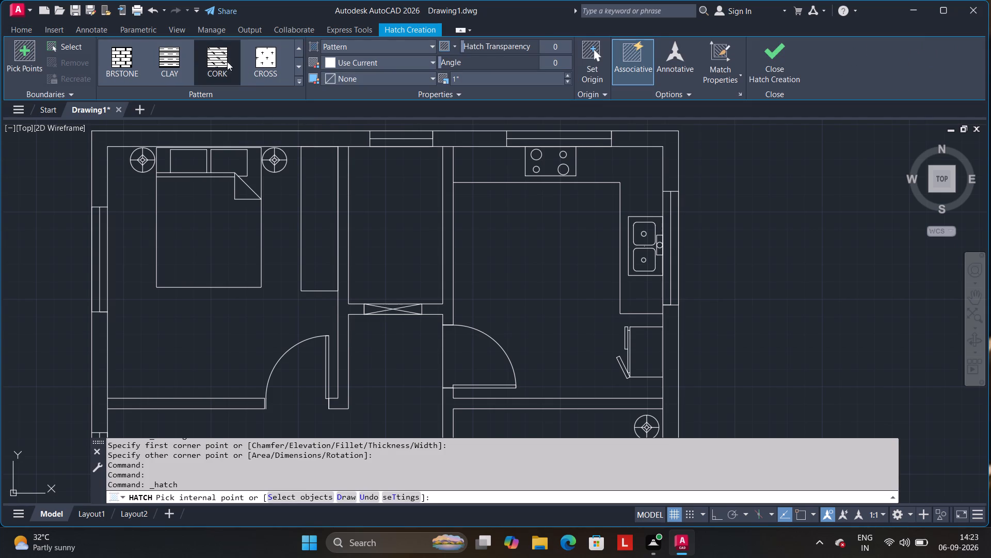
left_click(318, 212)
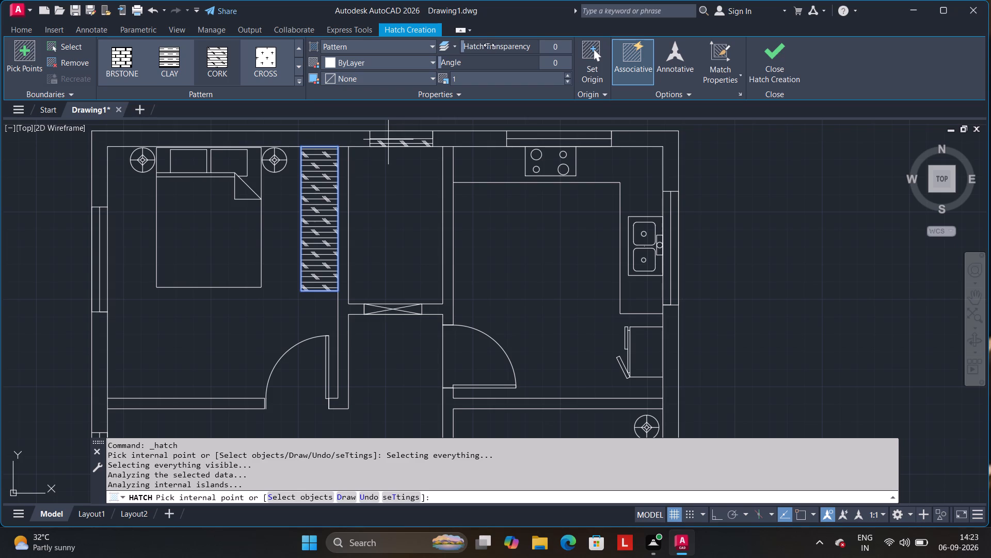
left_click_drag(489, 45, 558, 44)
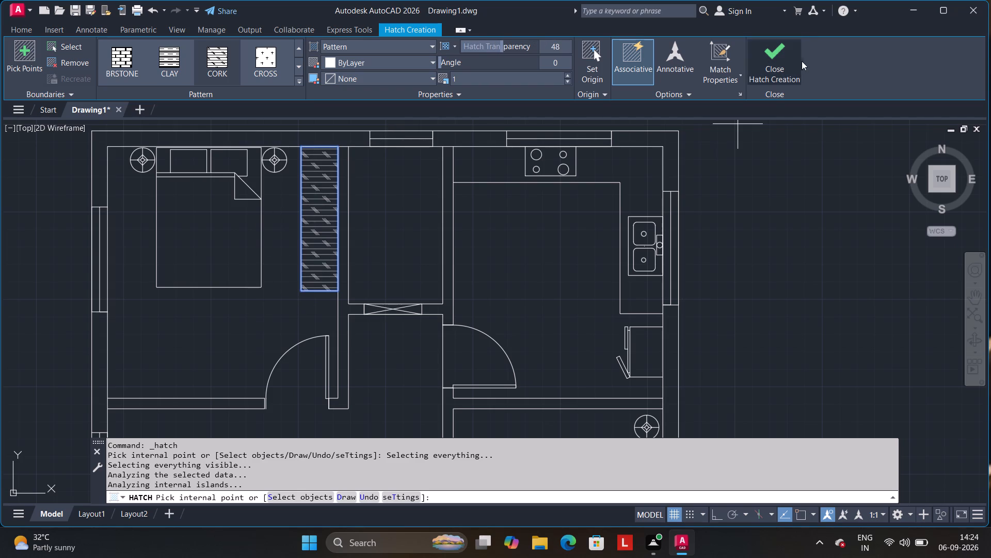
left_click(787, 64)
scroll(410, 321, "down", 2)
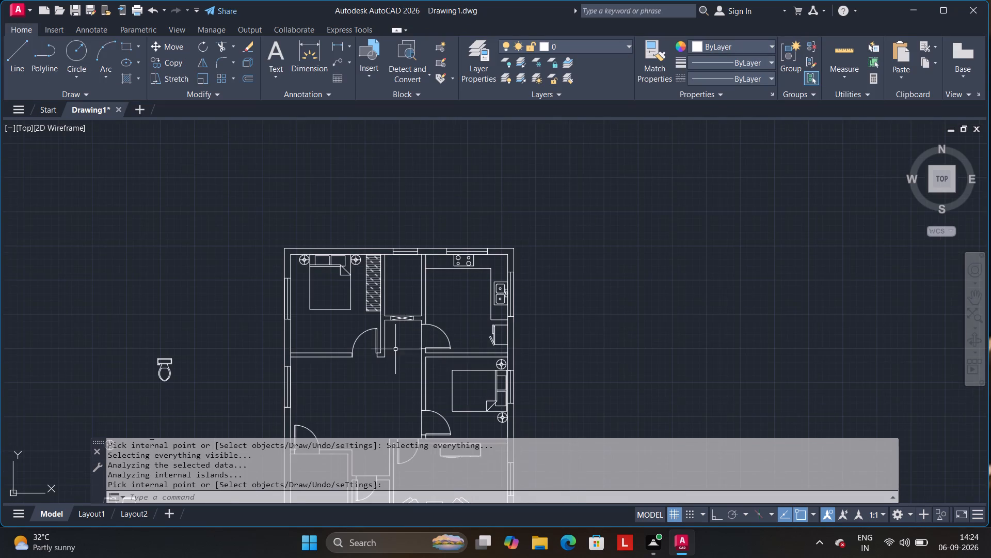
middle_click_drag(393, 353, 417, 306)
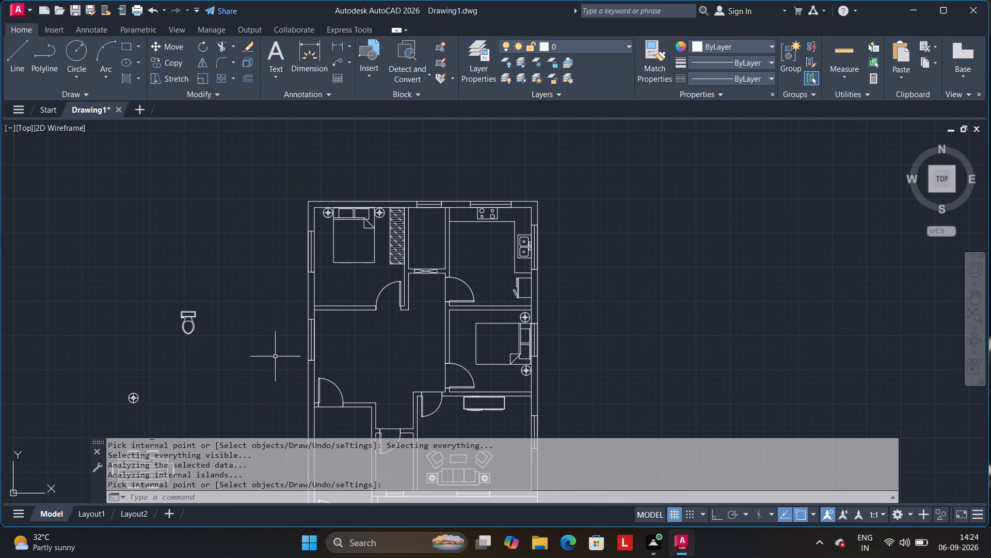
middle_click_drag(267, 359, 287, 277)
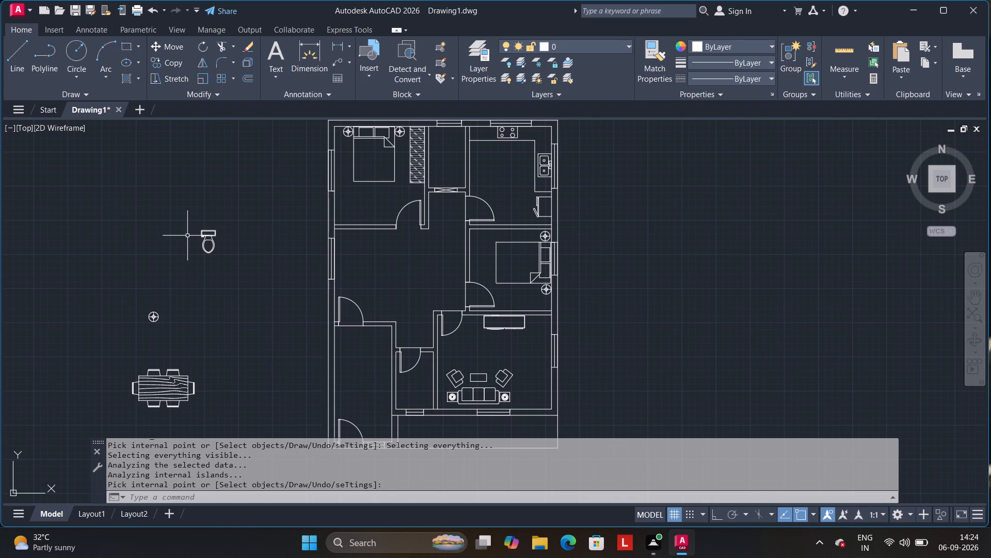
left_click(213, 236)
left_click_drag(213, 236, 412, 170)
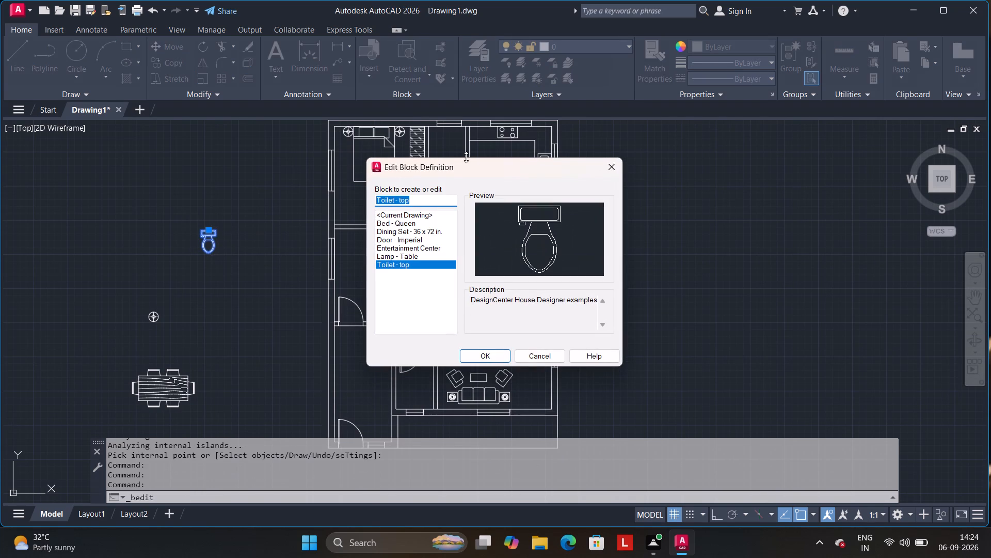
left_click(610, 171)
Rotate the toilet outside the house plan 180 degrees so its tank faces south.
left_click(207, 235)
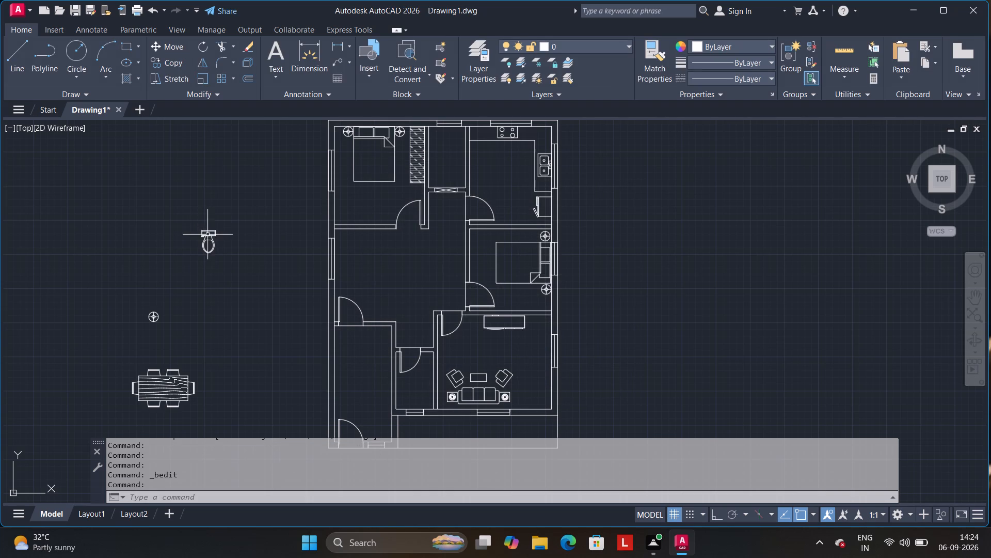
left_click(199, 44)
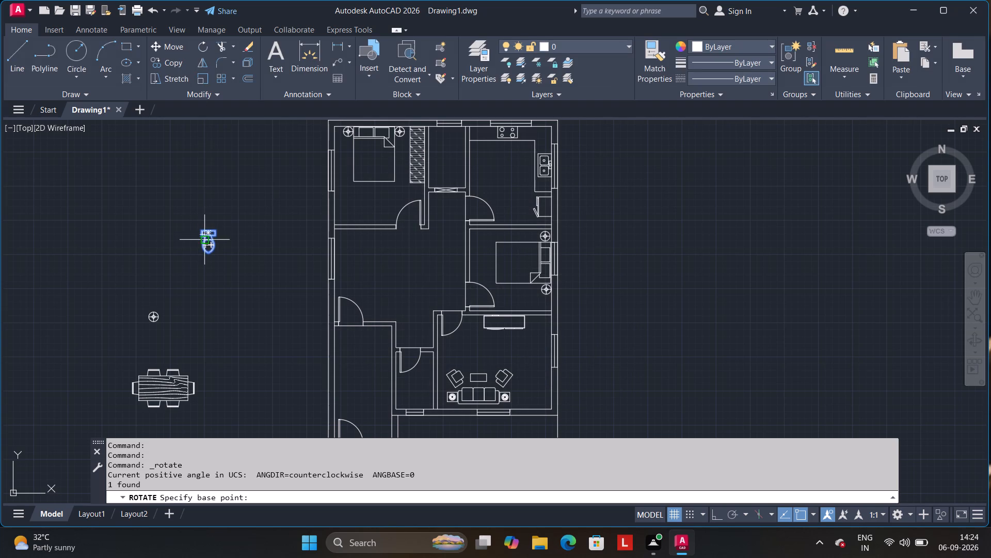
left_click(200, 227)
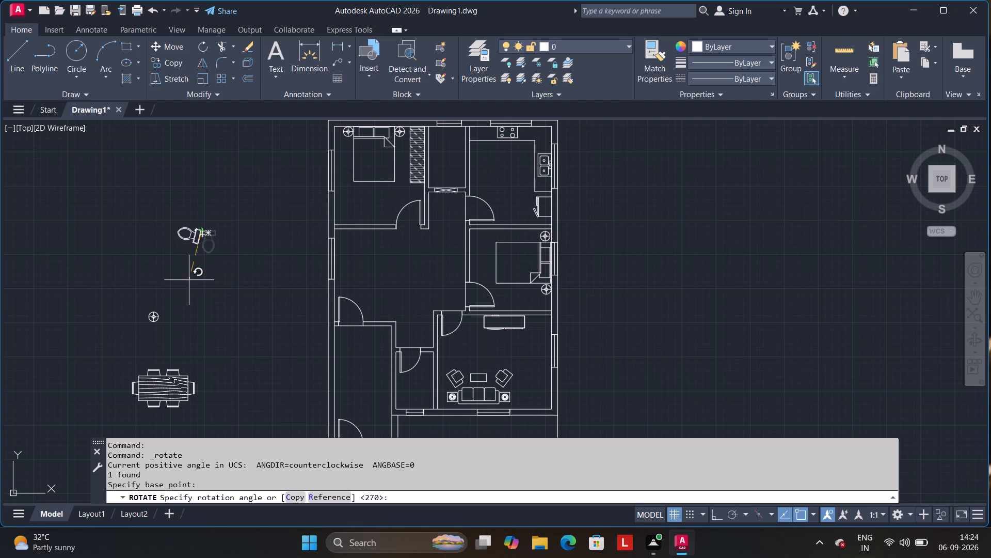
left_click(173, 234)
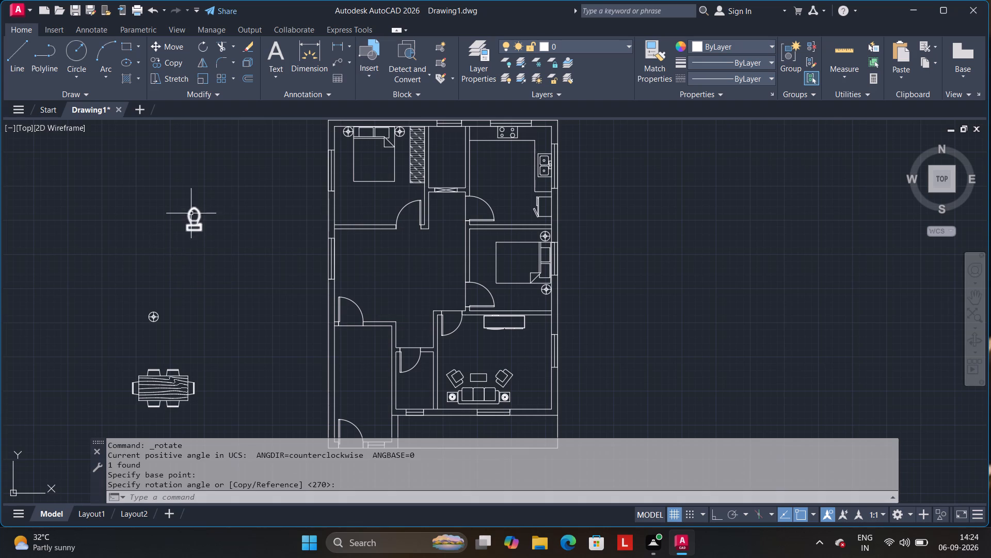
Move the rotated toilet into the small bathroom west of the living room, near its south window.
left_click(196, 220)
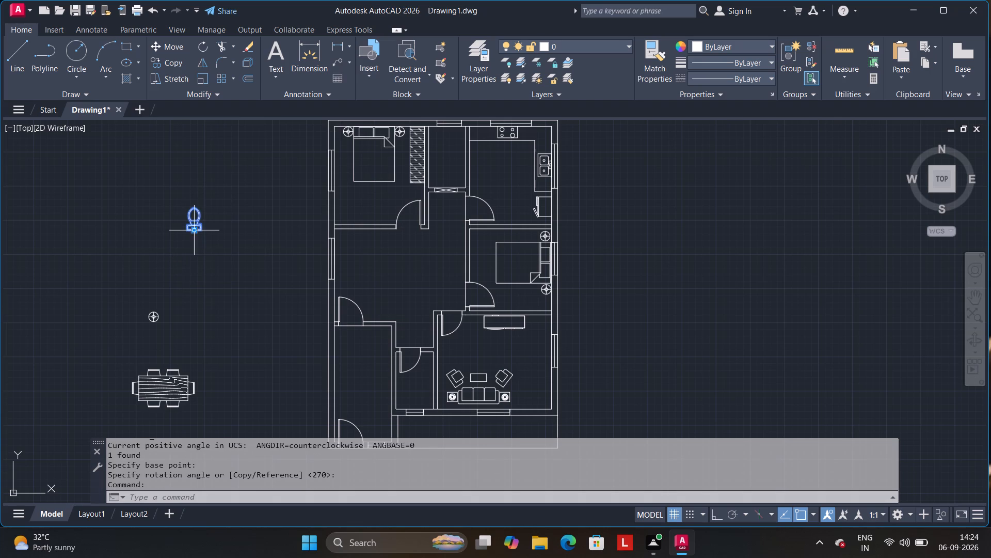
left_click_drag(200, 225, 416, 400)
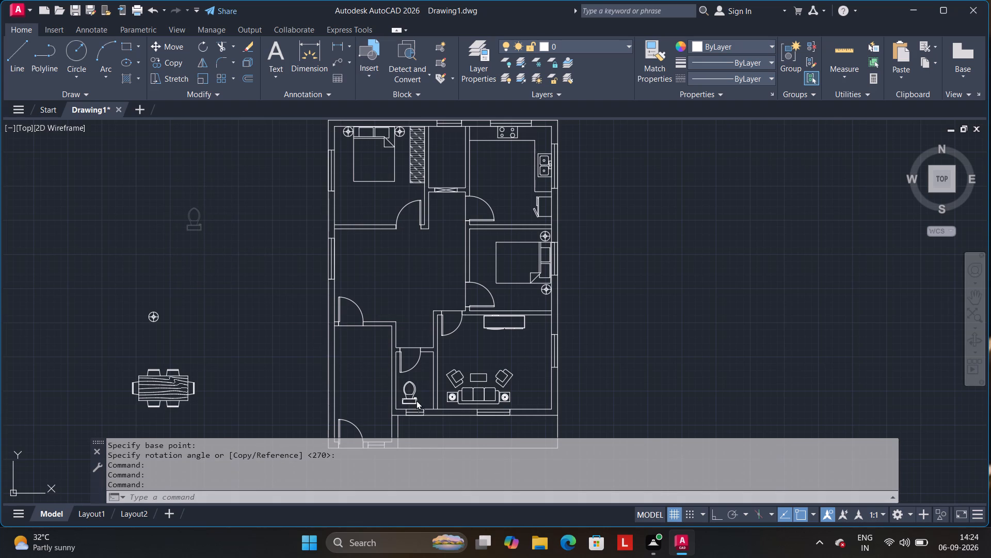
left_click_drag(416, 400, 421, 405)
left_click_drag(421, 405, 420, 405)
Adjust the toilet's position so its tank sits flush against the inner south wall, centred on the bathroom window.
scroll(420, 407, "up", 4)
middle_click_drag(425, 404, 427, 352)
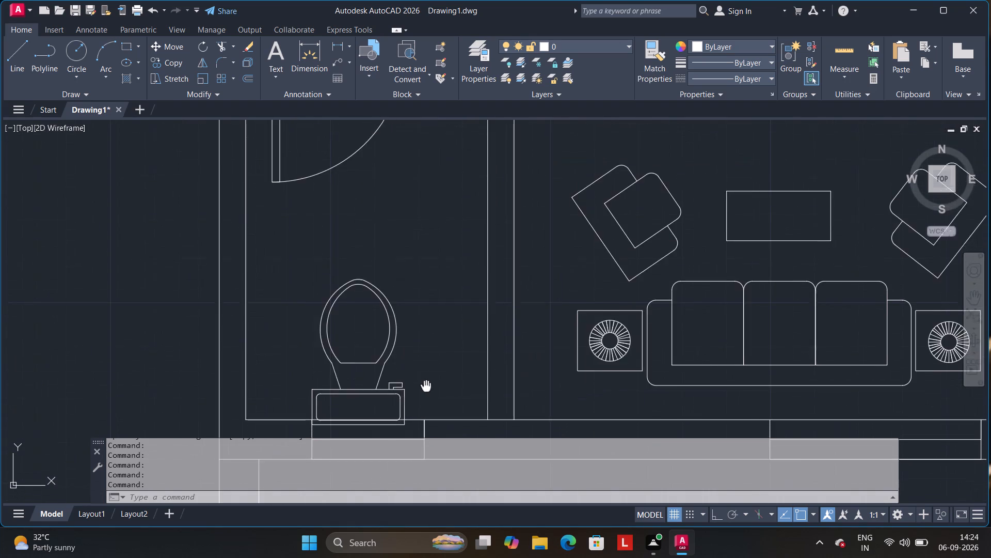
middle_click_drag(427, 352, 423, 293)
middle_click(423, 292)
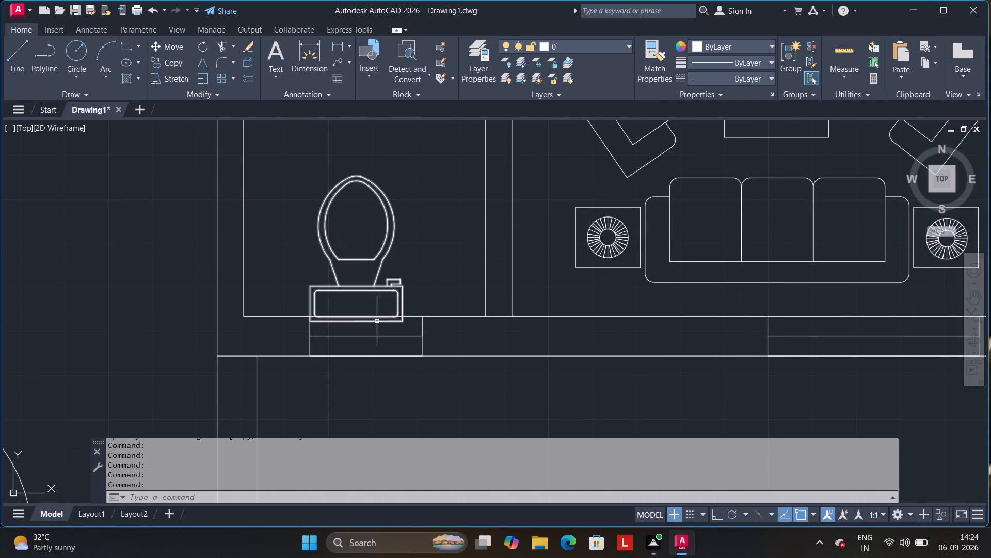
scroll(382, 328, "up", 1)
left_click(412, 293)
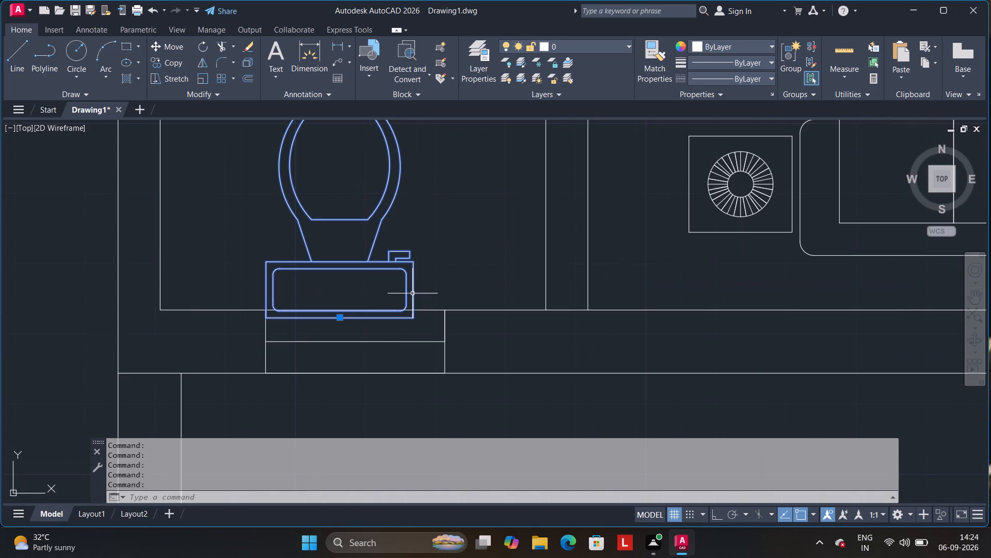
left_click_drag(414, 283, 426, 273)
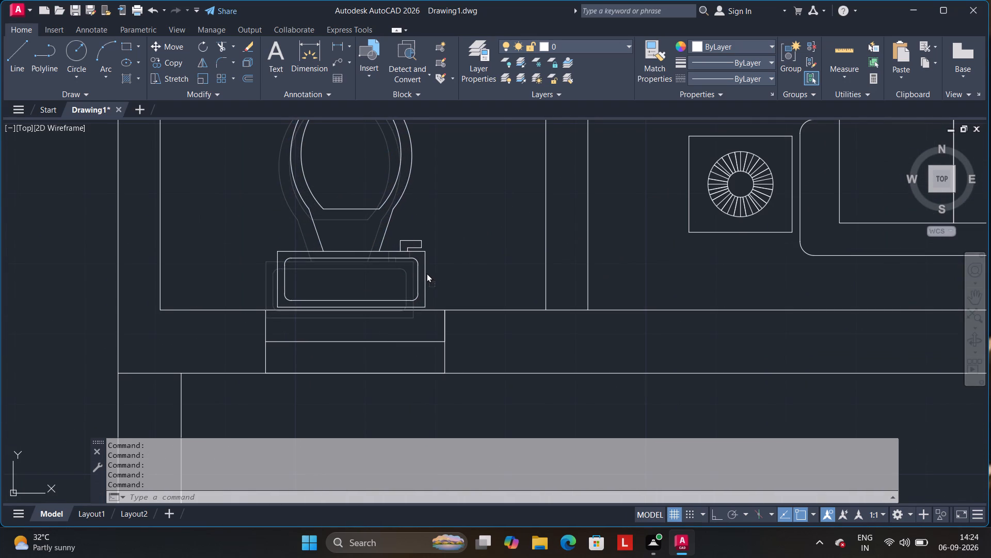
left_click_drag(426, 273, 431, 275)
Move the dining set from outside the house into the hall south of the northwest bedroom, beside the west window.
scroll(442, 261, "down", 1)
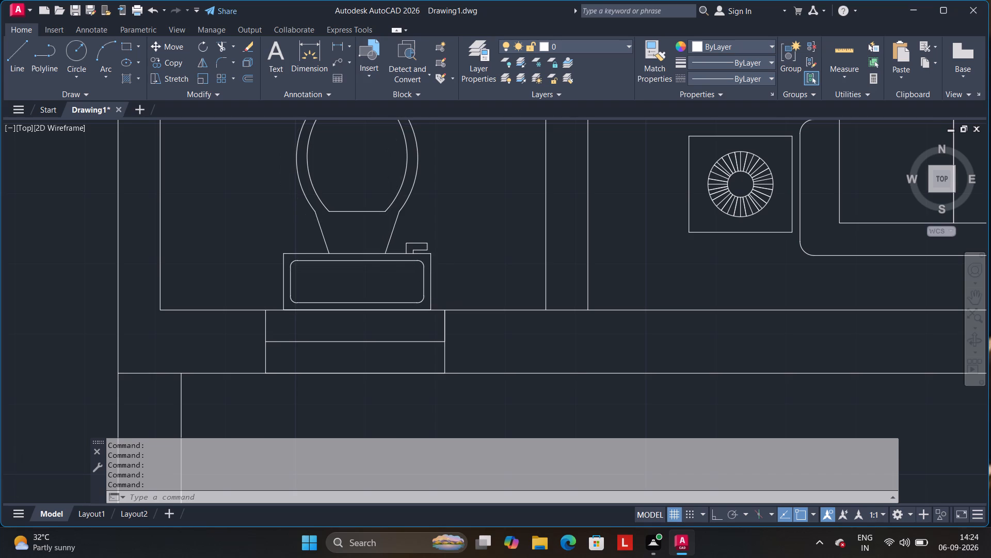
scroll(442, 261, "down", 2)
scroll(334, 228, "down", 1)
middle_click_drag(334, 228, 308, 331)
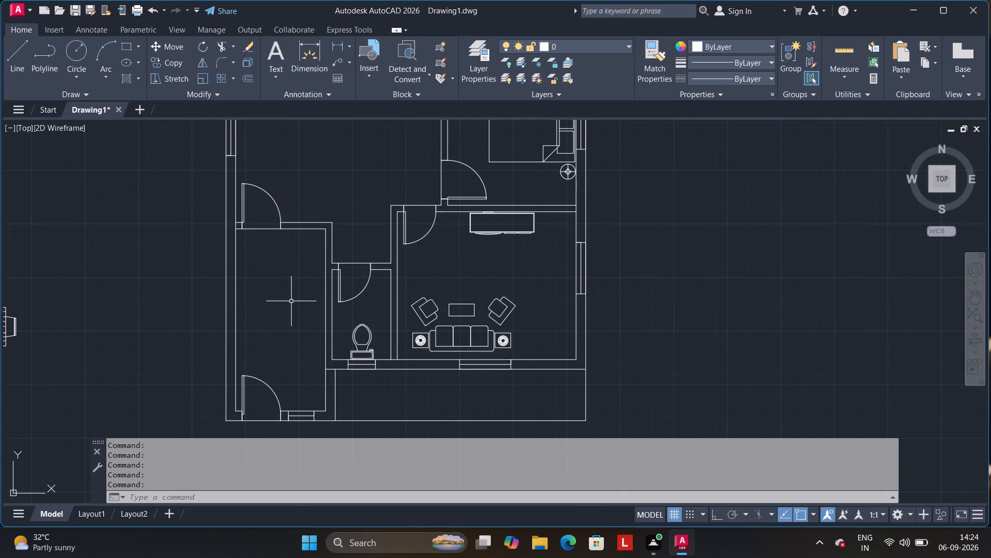
middle_click_drag(291, 300, 269, 413)
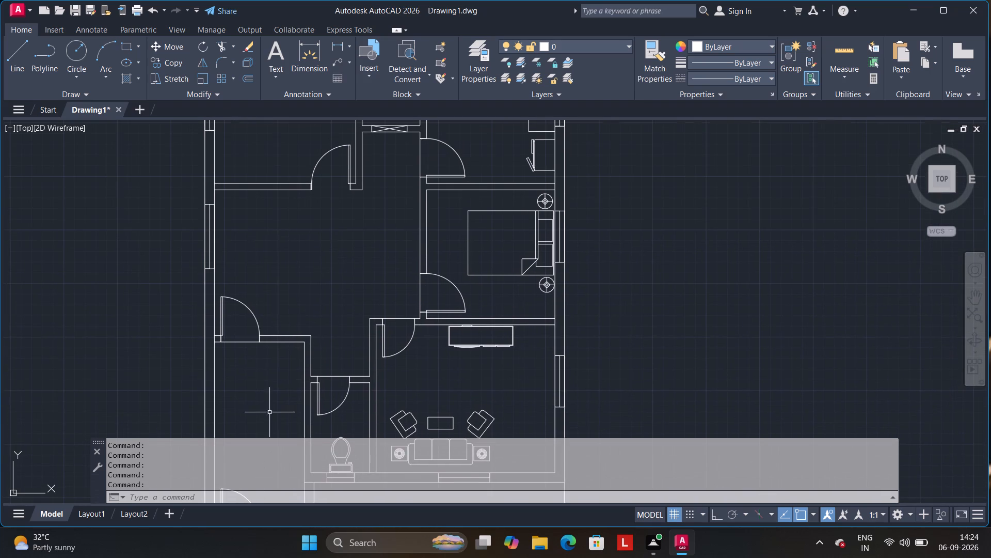
scroll(313, 315, "down", 1)
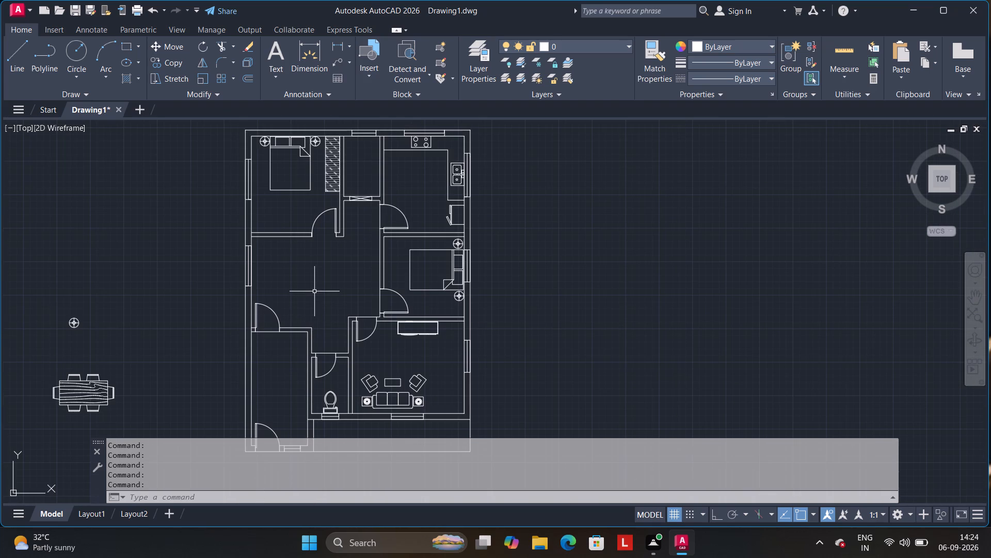
left_click(77, 396)
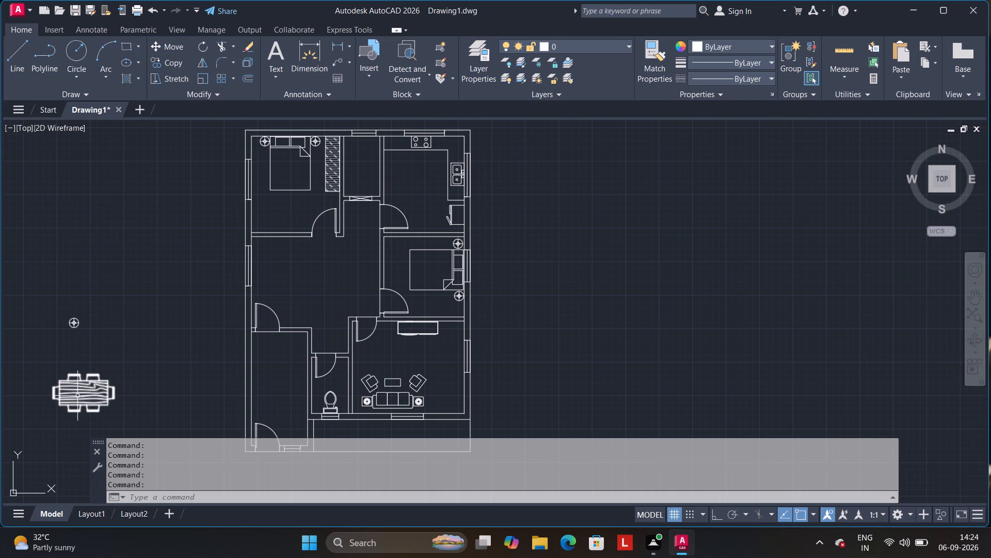
left_click_drag(99, 400, 247, 321)
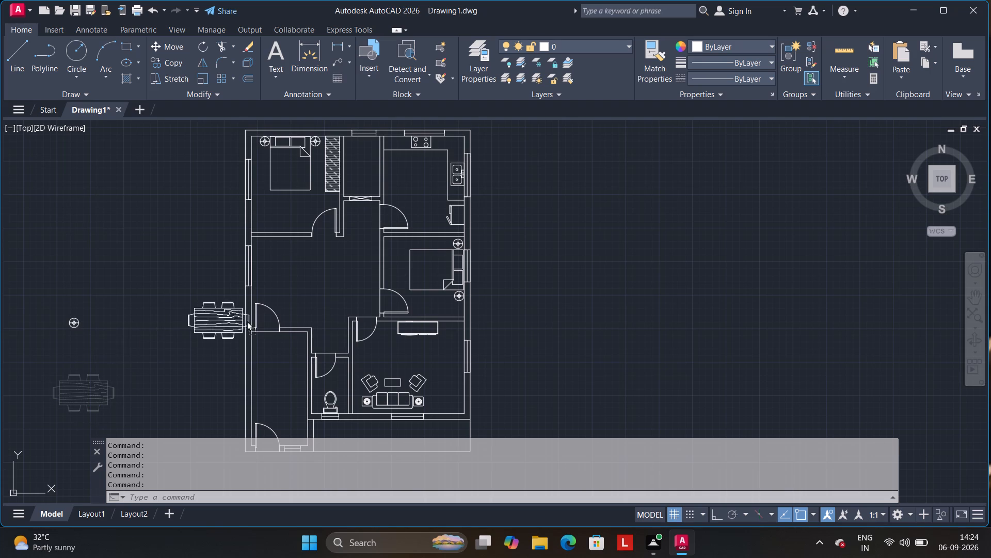
left_click_drag(247, 321, 307, 269)
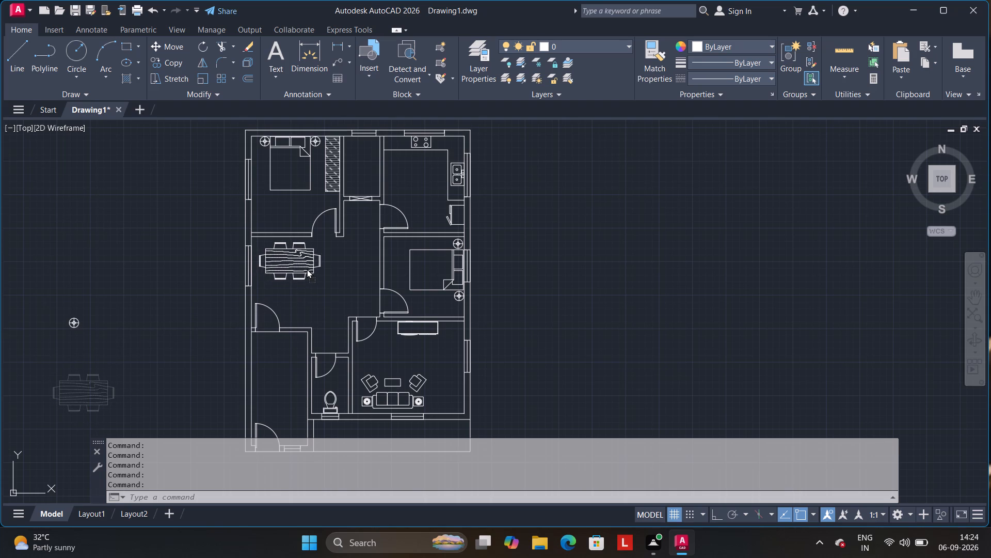
left_click_drag(307, 269, 300, 273)
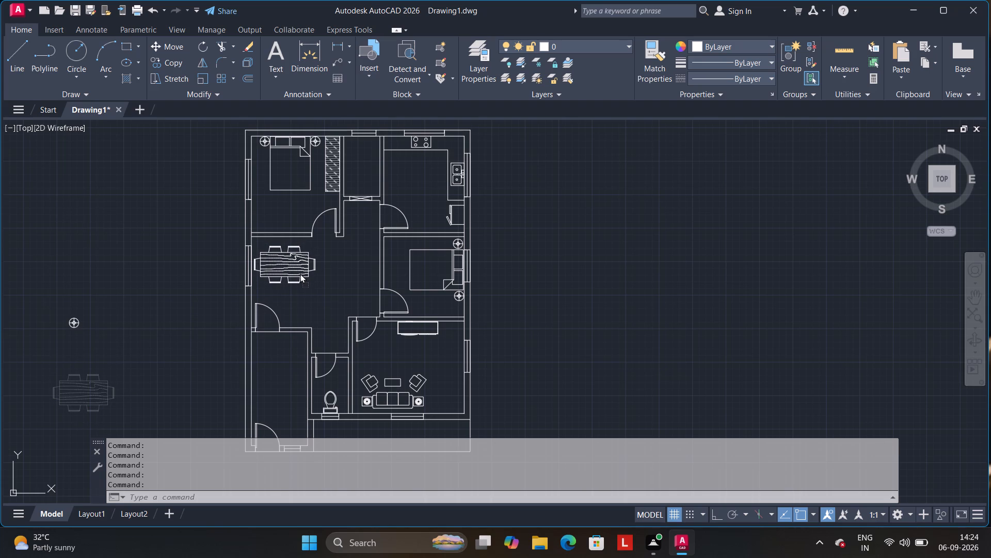
left_click_drag(300, 273, 300, 275)
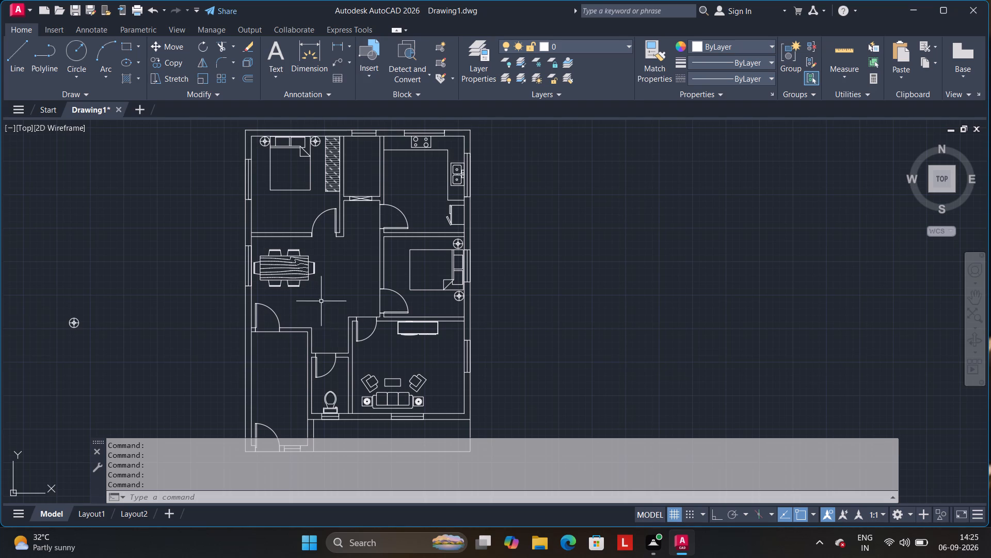
Draw a straight horizontal line with Ortho on across the southwest room, from its east wall to the west wall's inner face.
middle_click_drag(321, 301, 375, 163)
scroll(332, 245, "up", 1)
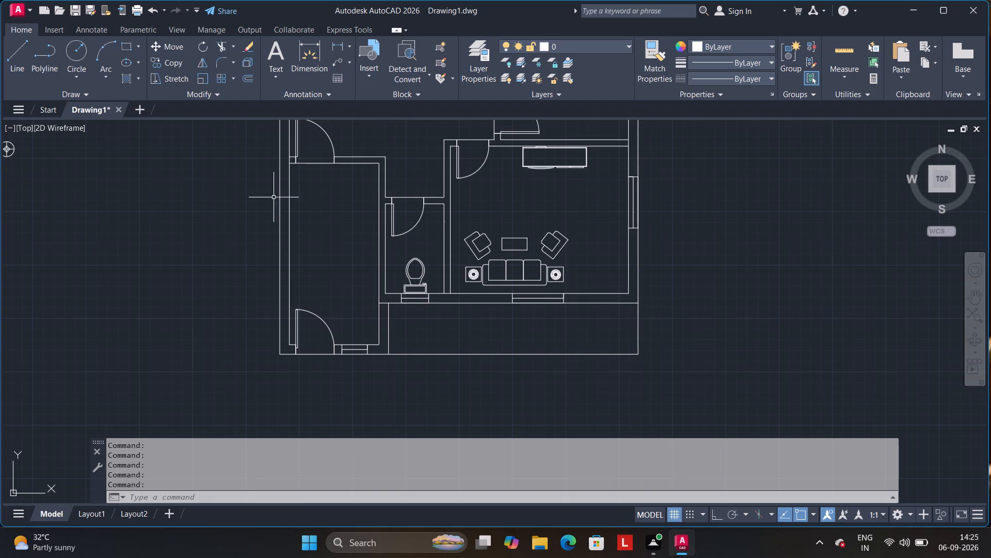
scroll(356, 210, "up", 2)
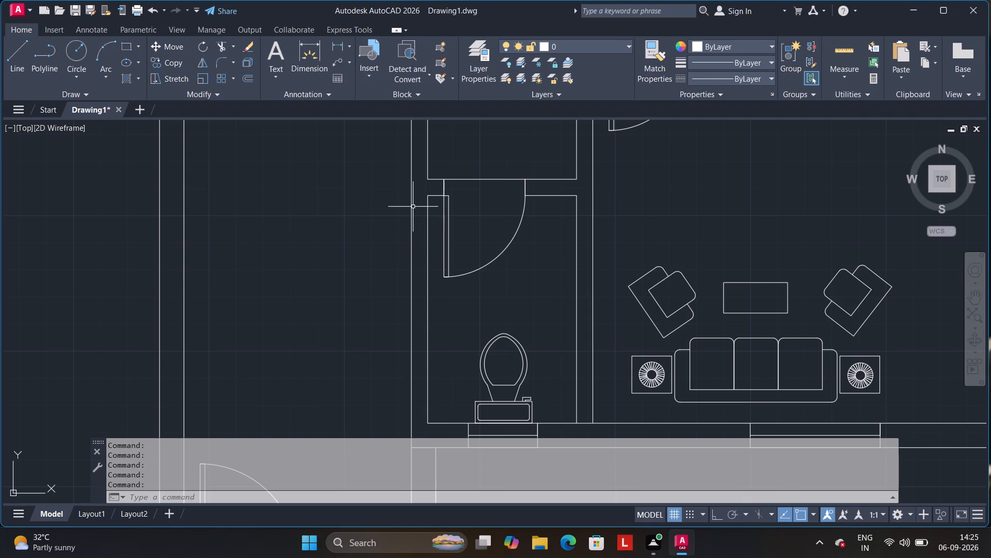
left_click(15, 54)
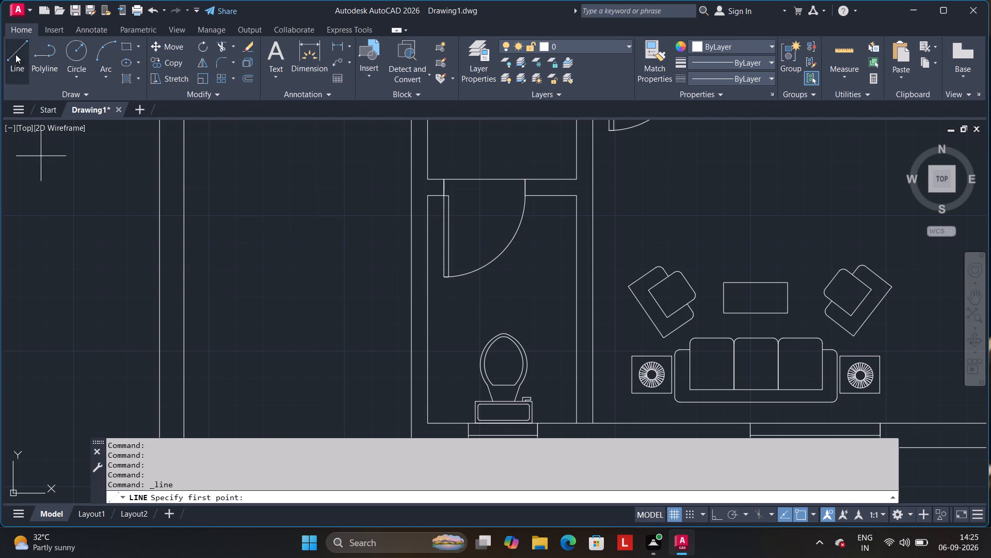
left_click(411, 207)
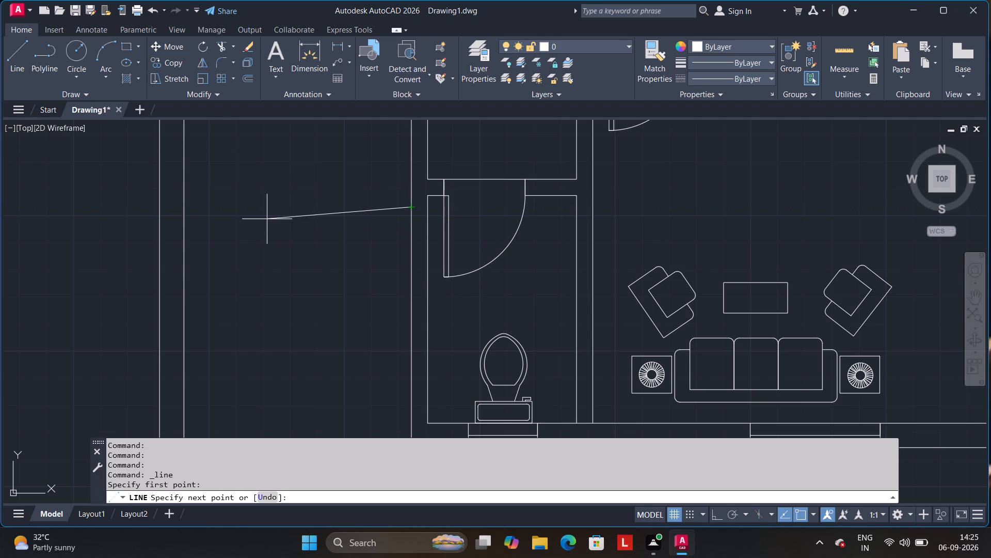
key("F8")
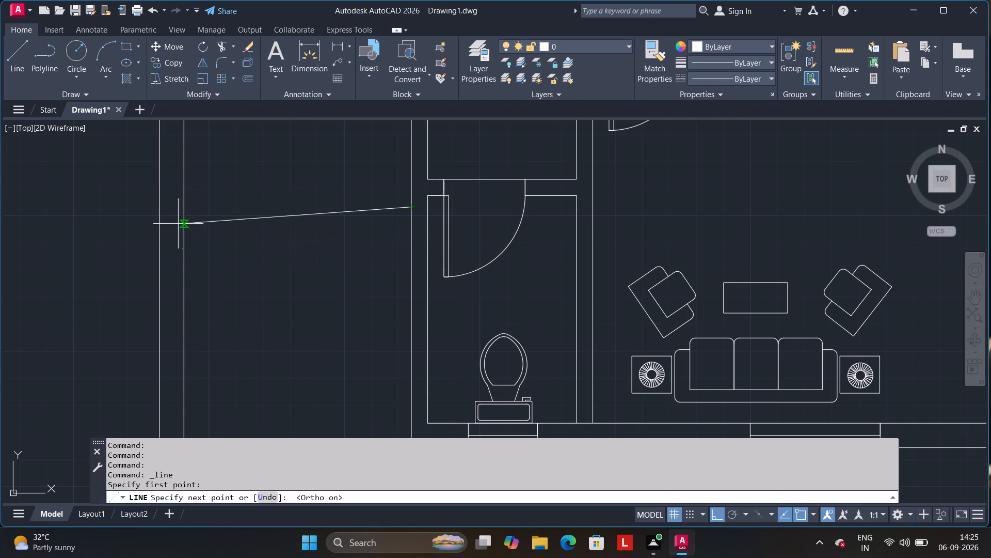
left_click(181, 206)
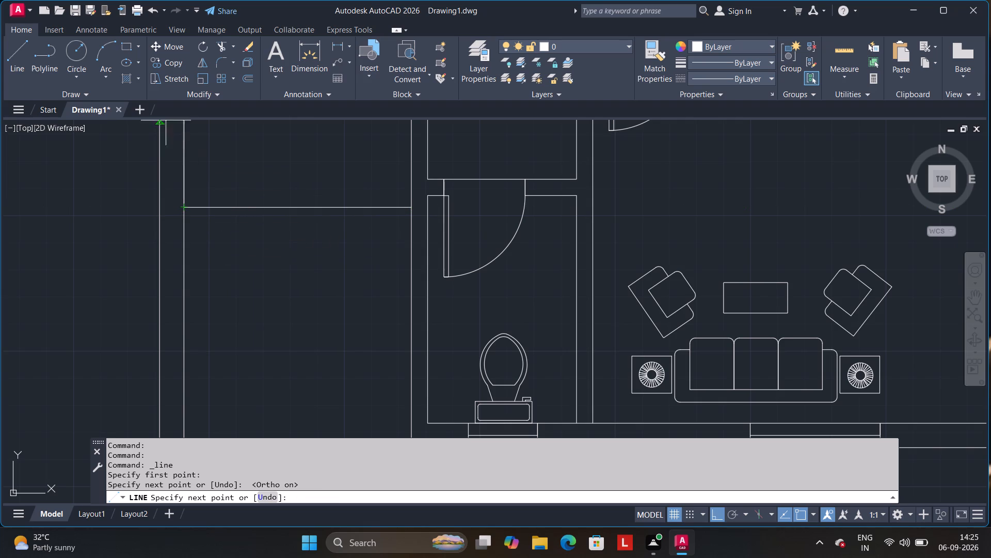
Offset the horizontal line in the southwest room 10 inches to the south as the first stair tread.
left_click(249, 76)
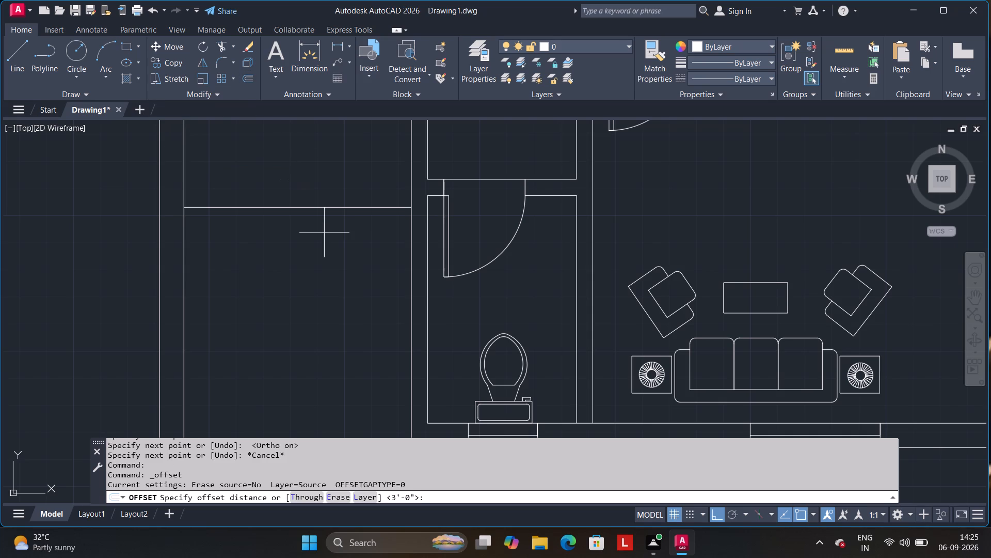
type("10")
key("Return")
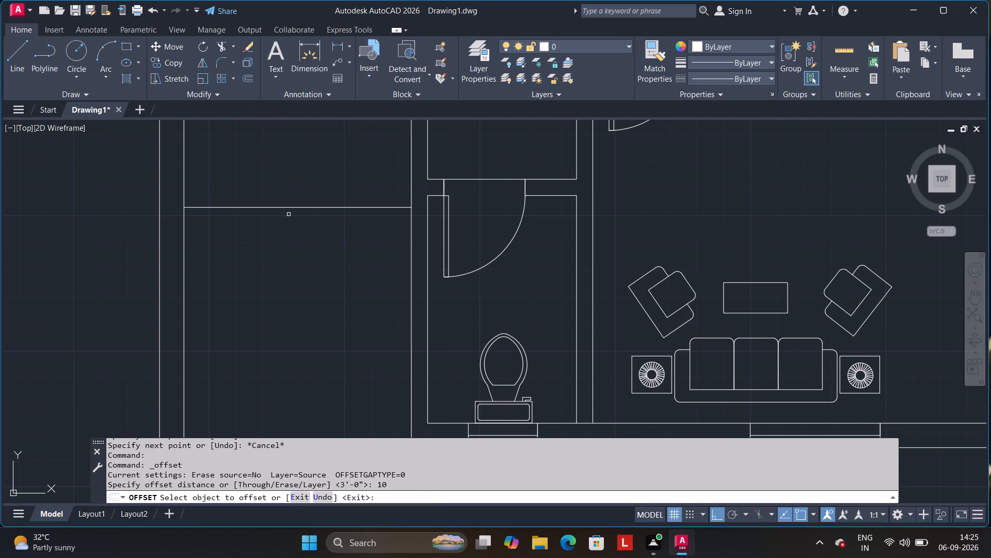
left_click(296, 208)
left_click_drag(298, 262, 300, 277)
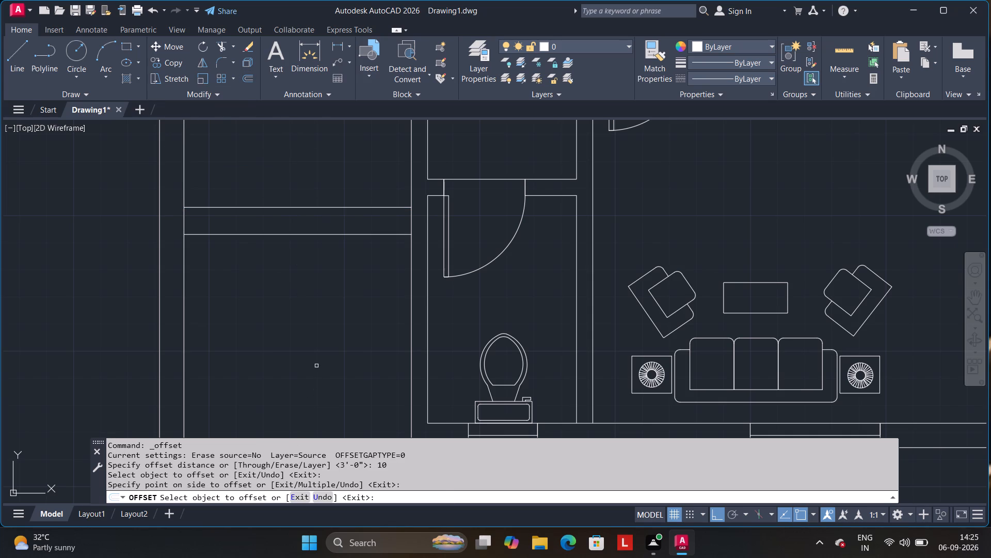
Offset the second tread line southward with the Multiple option at 10-inch spacing, adding eight more treads toward the entrance door.
left_click(309, 233)
left_click(376, 495)
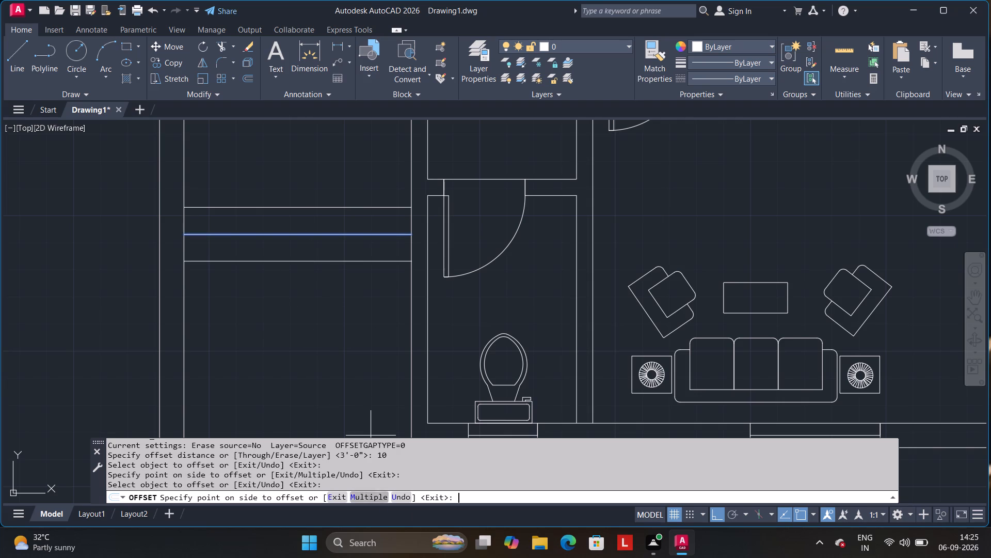
triple_click(313, 339)
left_click(318, 340)
left_click(321, 342)
double_click(322, 347)
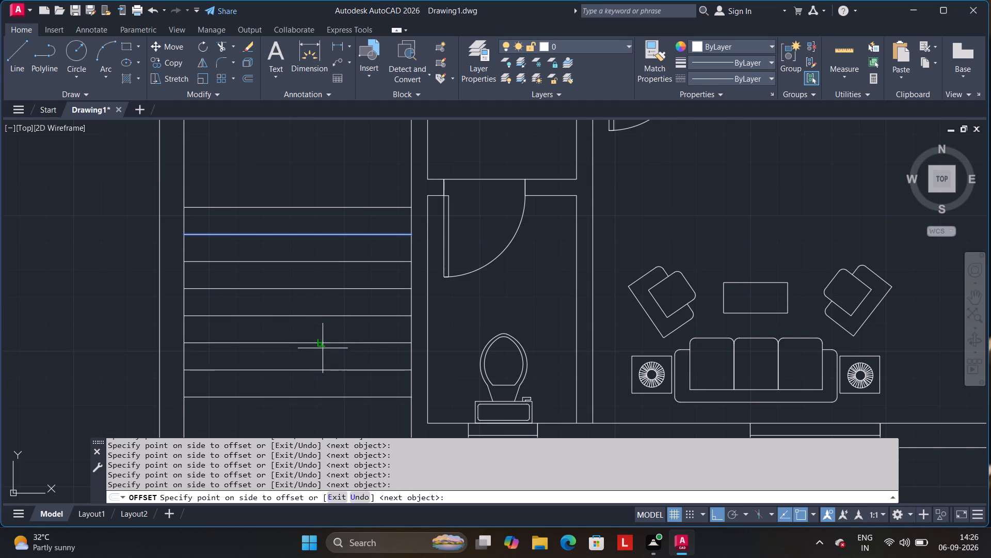
double_click(323, 352)
scroll(323, 353, "down", 2)
middle_click_drag(316, 349, 314, 339)
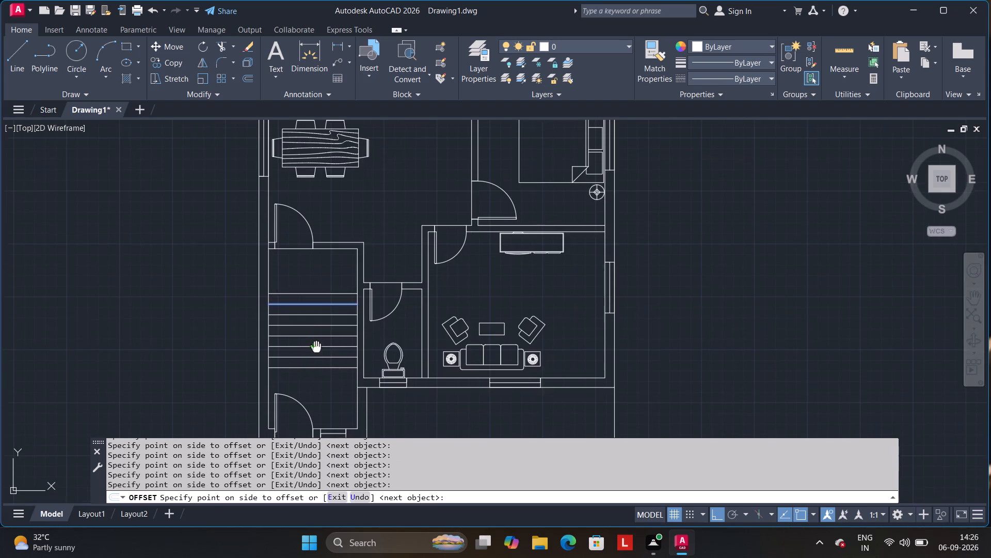
middle_click_drag(314, 339, 295, 294)
scroll(295, 294, "up", 2)
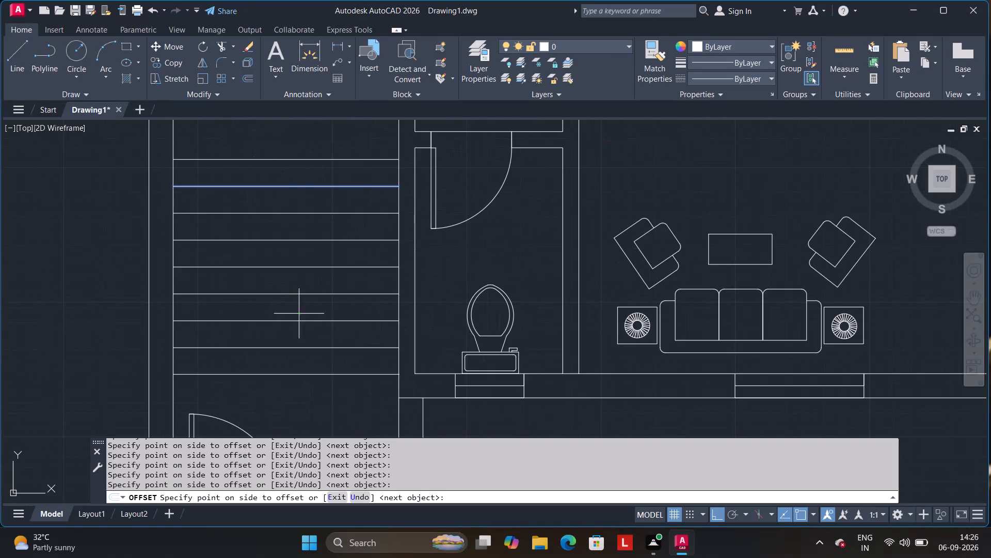
left_click(299, 312)
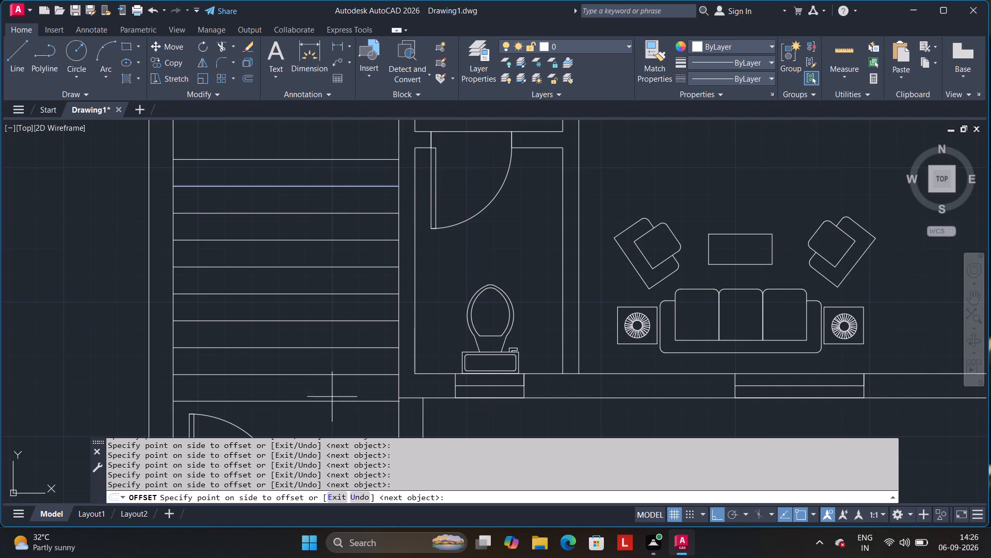
left_click(332, 415)
key("Return")
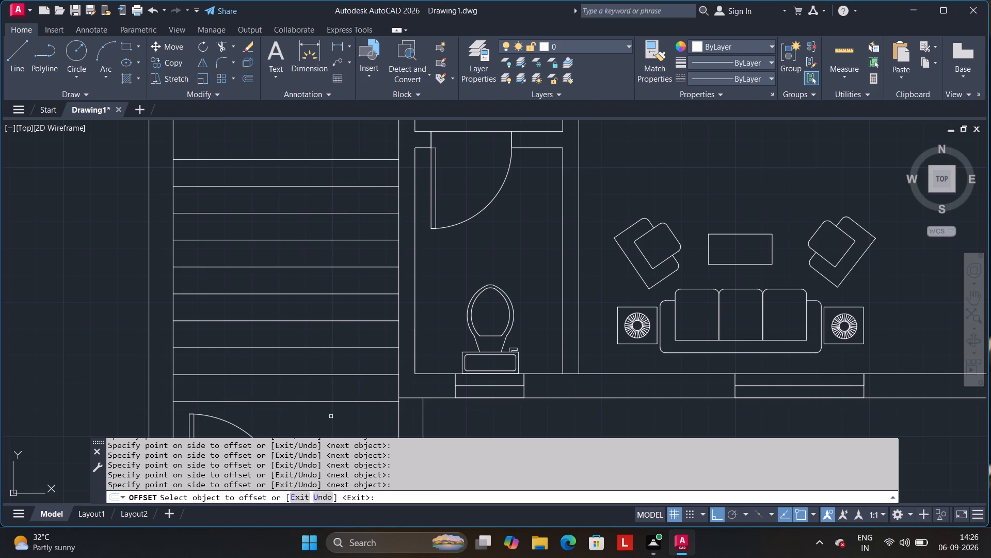
Draw a vertical line down the middle of the stairs, from the northernmost tread's midpoint to the southernmost tread.
left_click(11, 62)
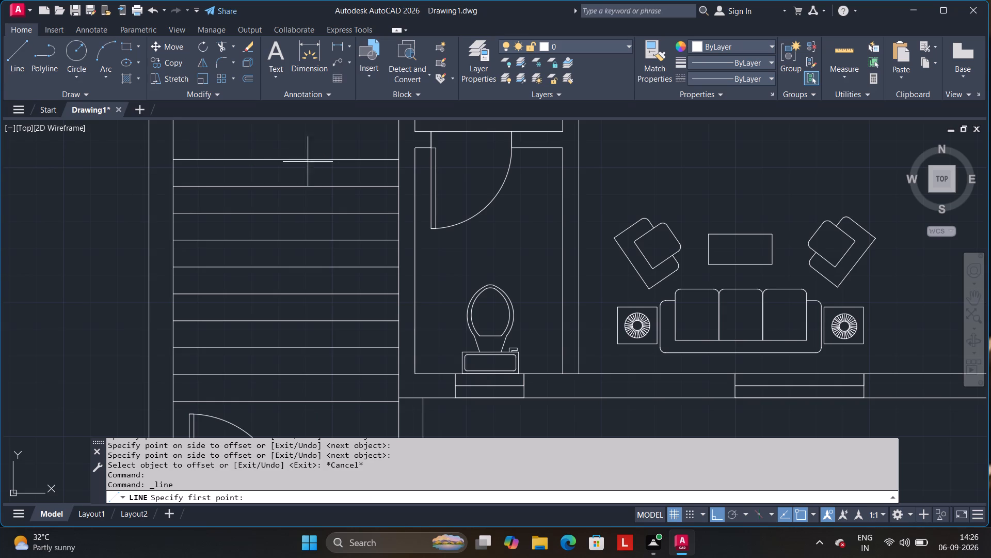
left_click(286, 161)
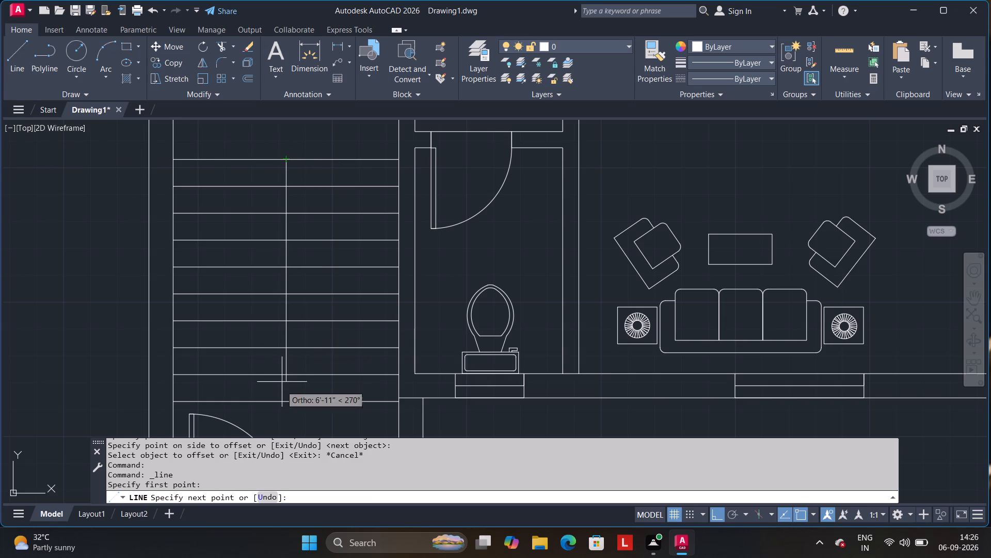
left_click(289, 401)
key("Return")
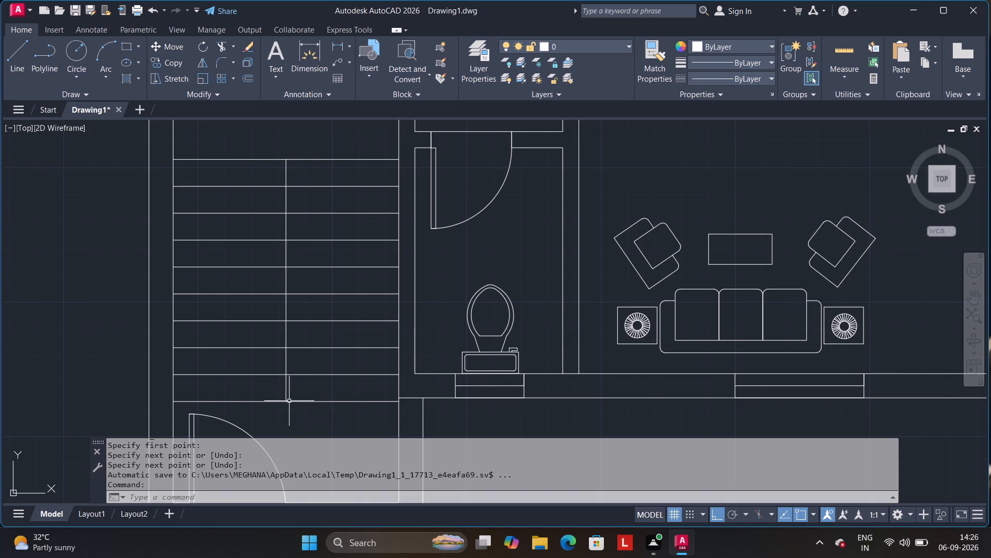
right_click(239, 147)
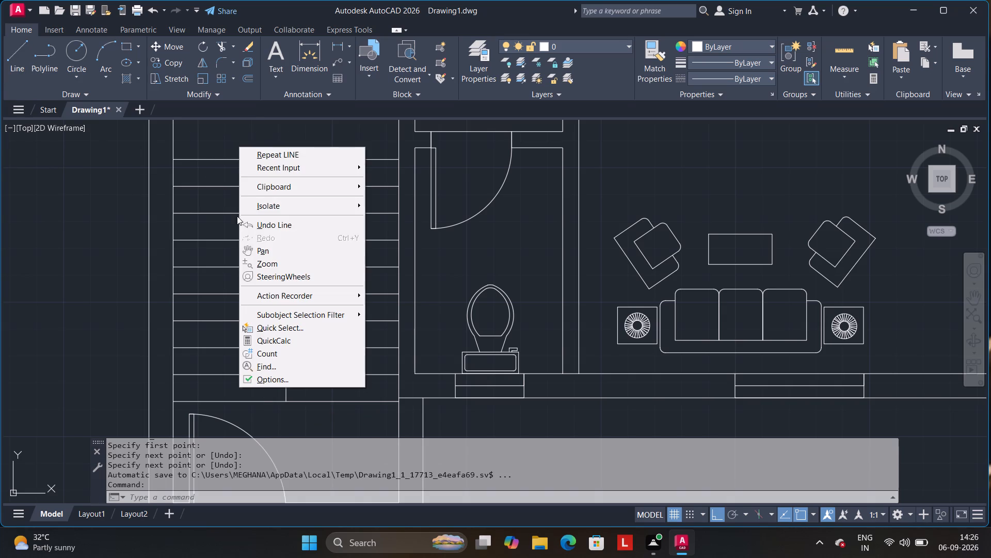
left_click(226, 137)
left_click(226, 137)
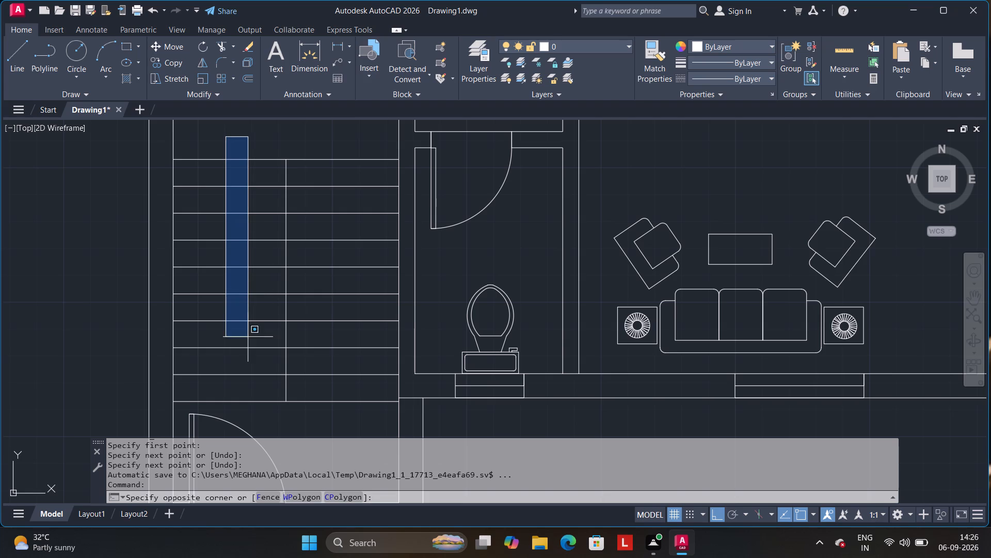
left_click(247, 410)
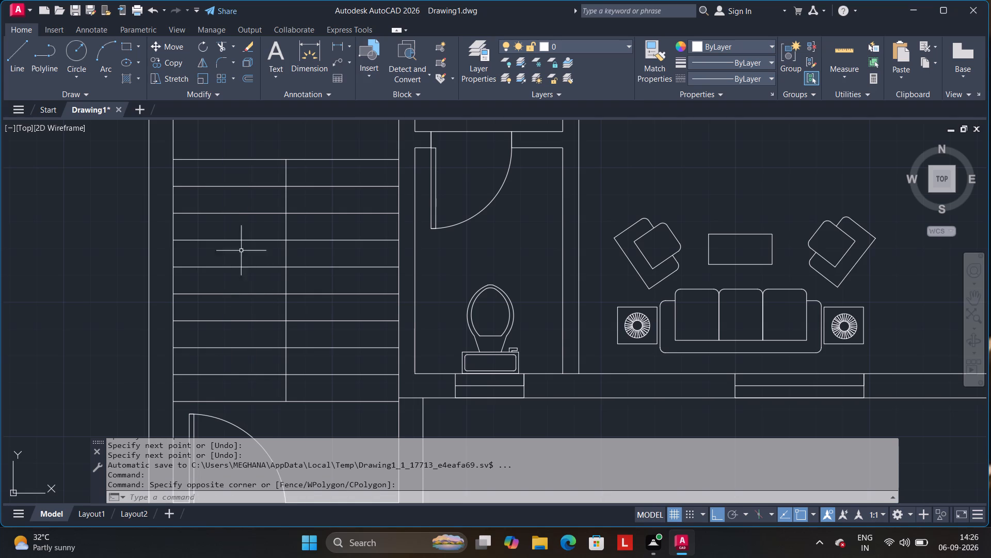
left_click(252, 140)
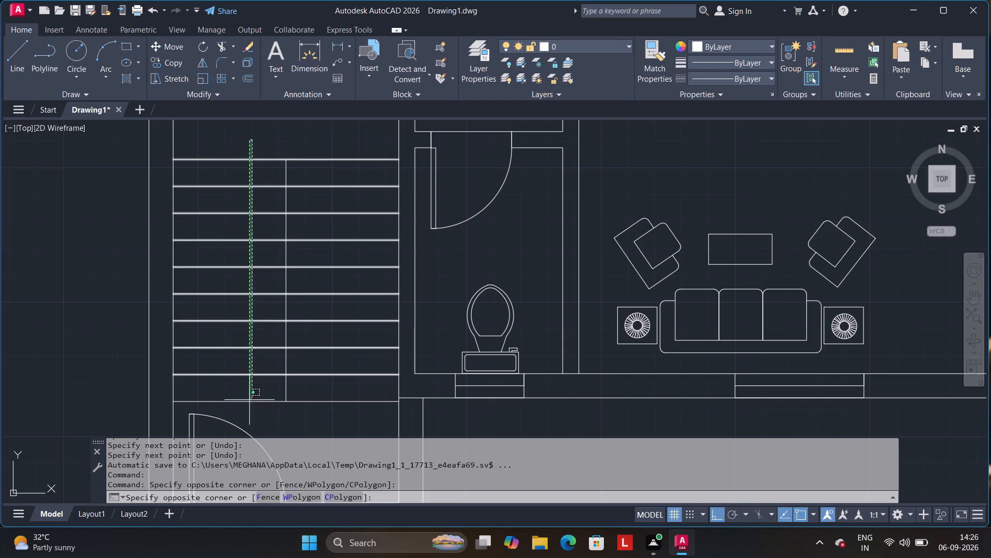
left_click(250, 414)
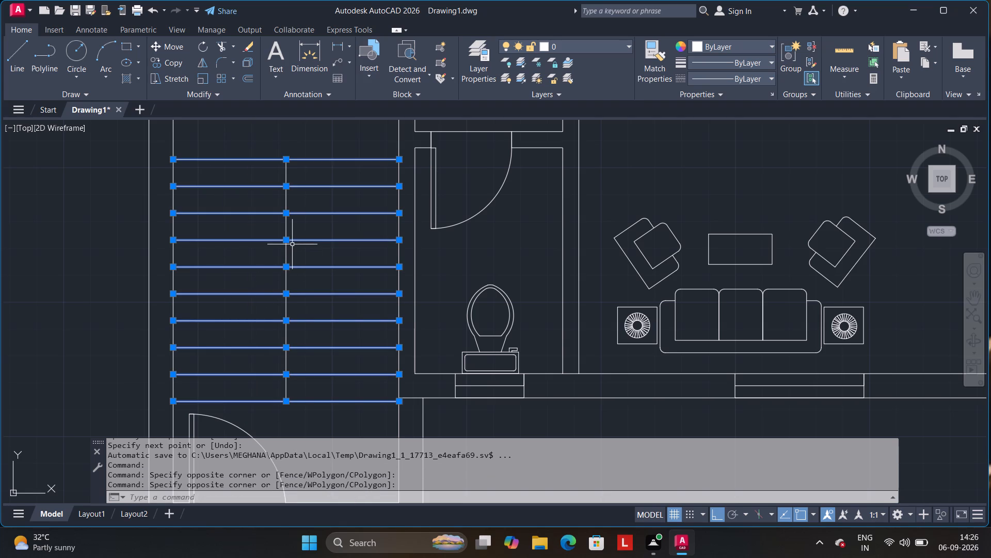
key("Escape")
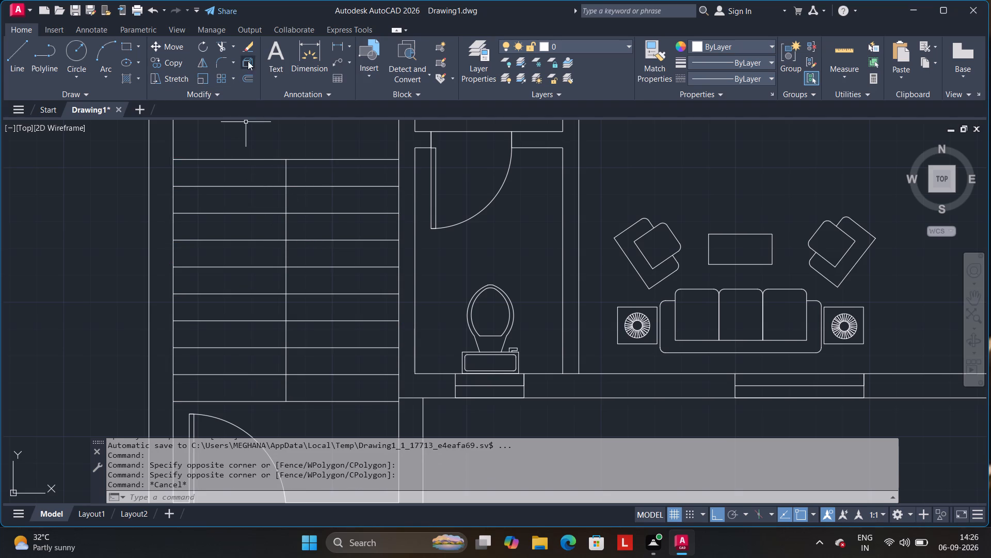
Trim away the western half of all ten stair tread lines, up to the vertical centre line.
left_click(223, 43)
left_click_drag(230, 146, 208, 265)
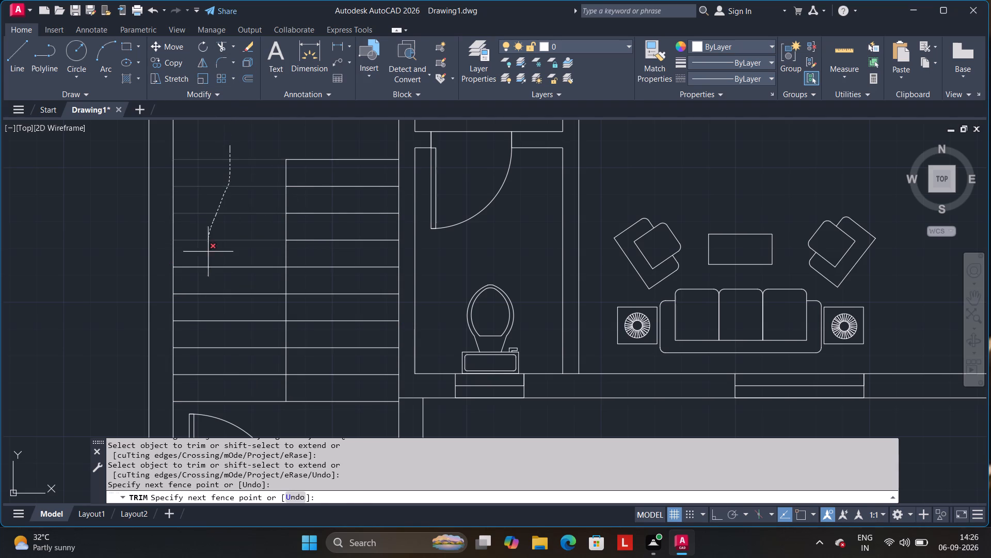
left_click_drag(208, 265, 232, 410)
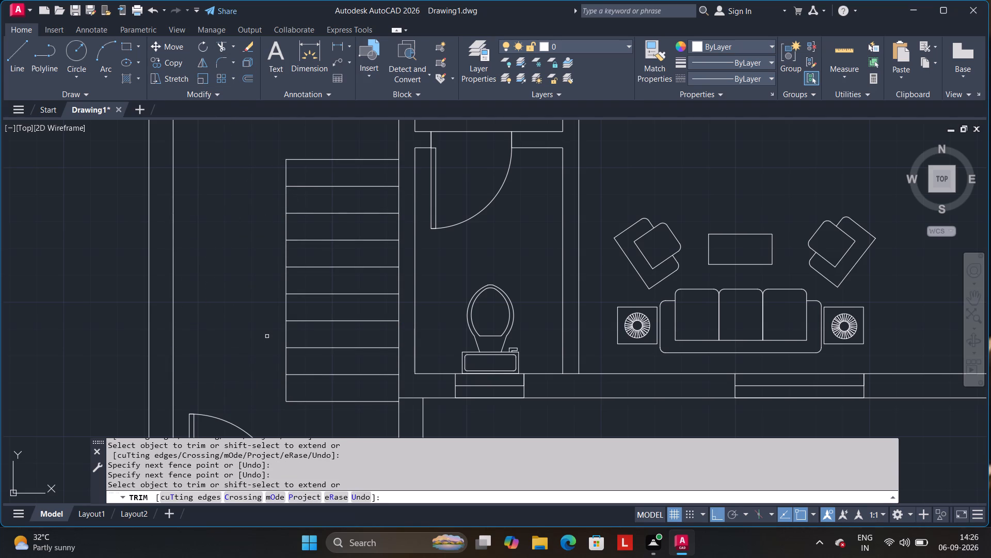
Load the ACAD_ISO02W100 ISO dash linetype and make it the current linetype.
type("LTY")
key("Escape")
key("Escape")
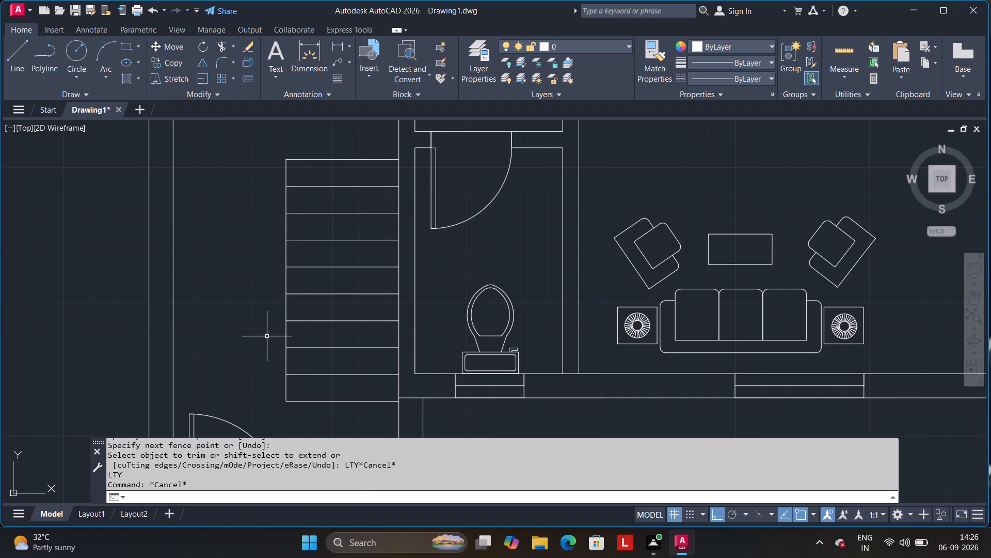
type("LTY")
key("space")
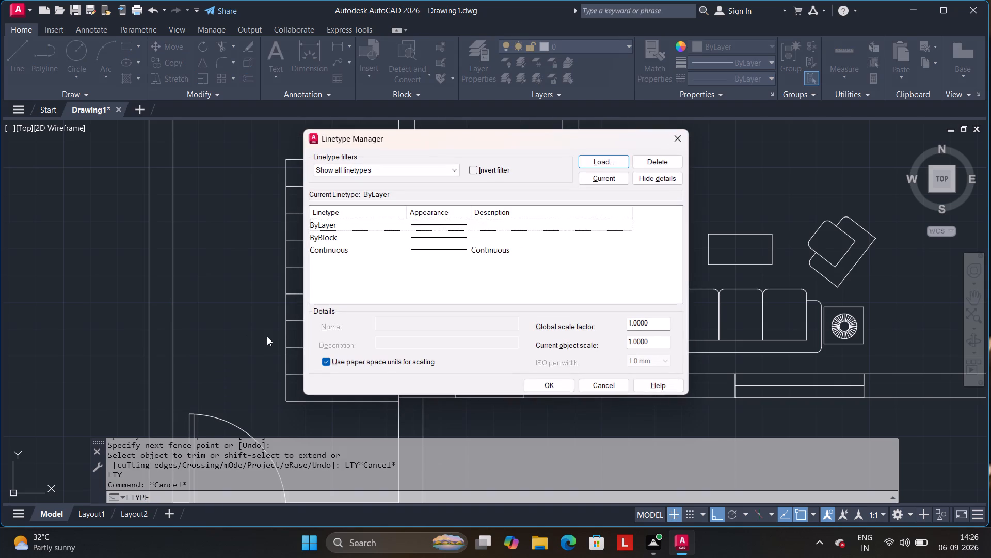
left_click(611, 162)
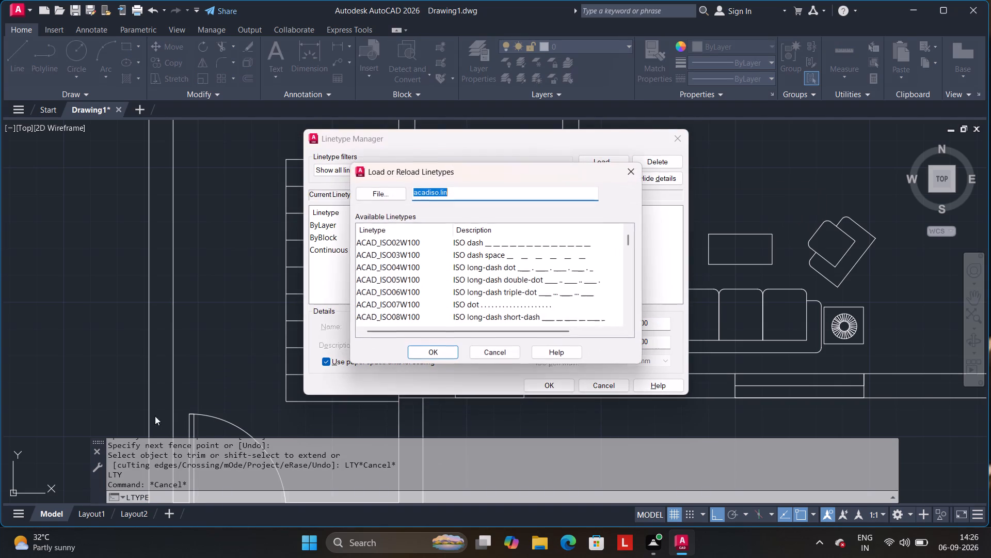
left_click(385, 242)
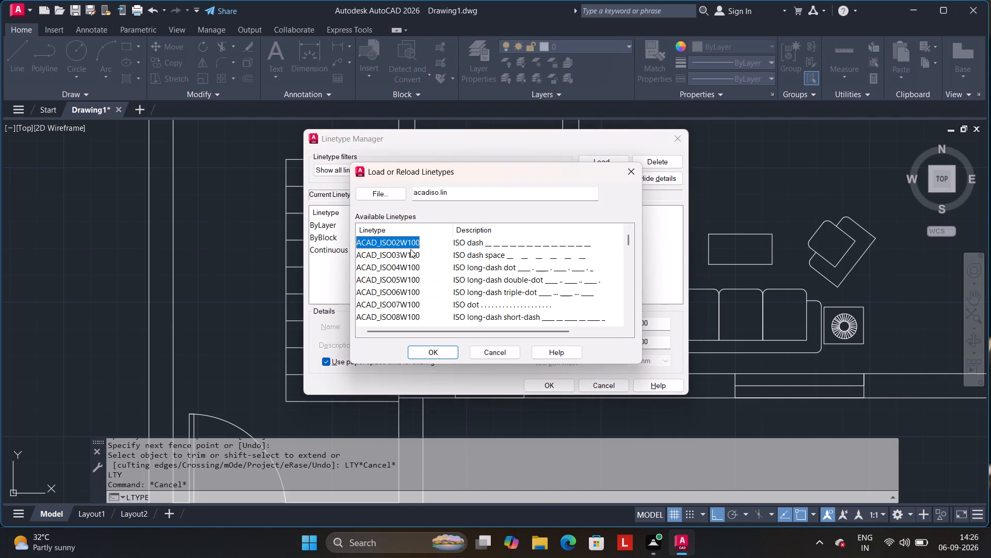
left_click(449, 351)
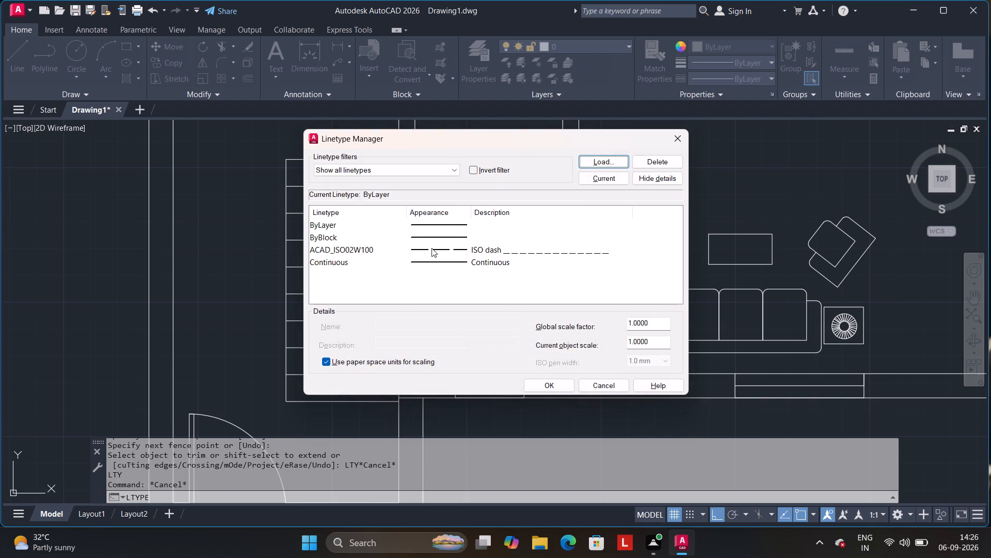
left_click(431, 248)
left_click(598, 175)
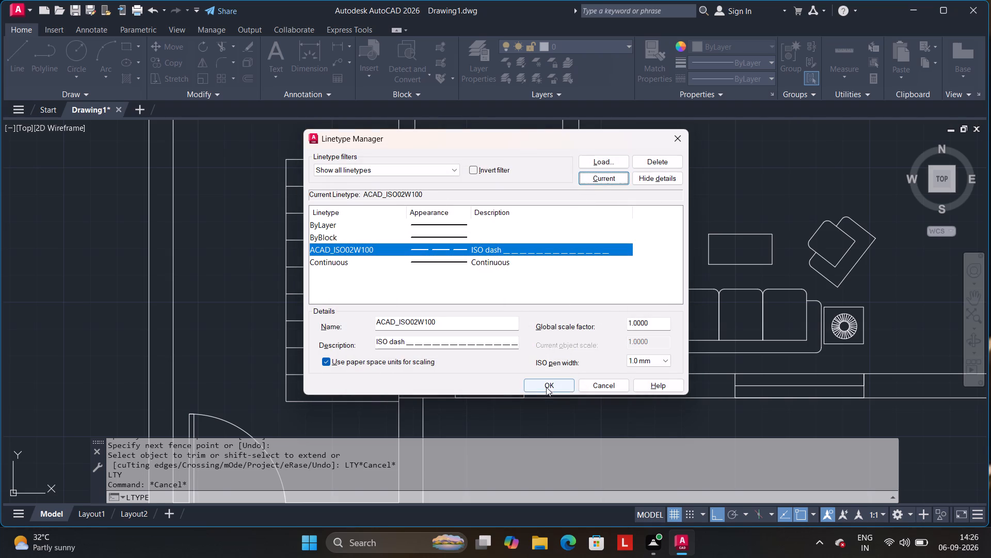
left_click(549, 384)
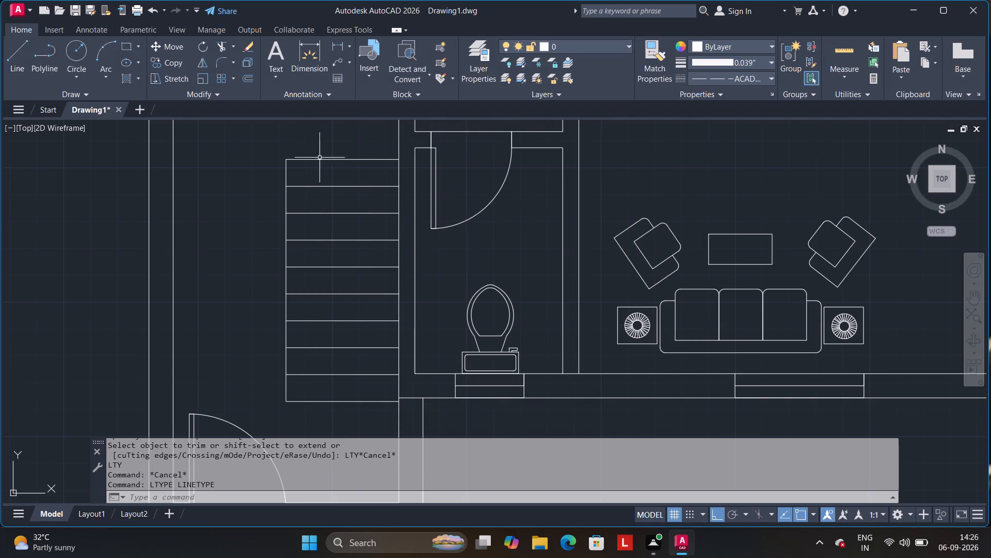
Draw a dashed line from the north end of the stair centre line to the west wall, in line with the northernmost tread.
left_click(15, 63)
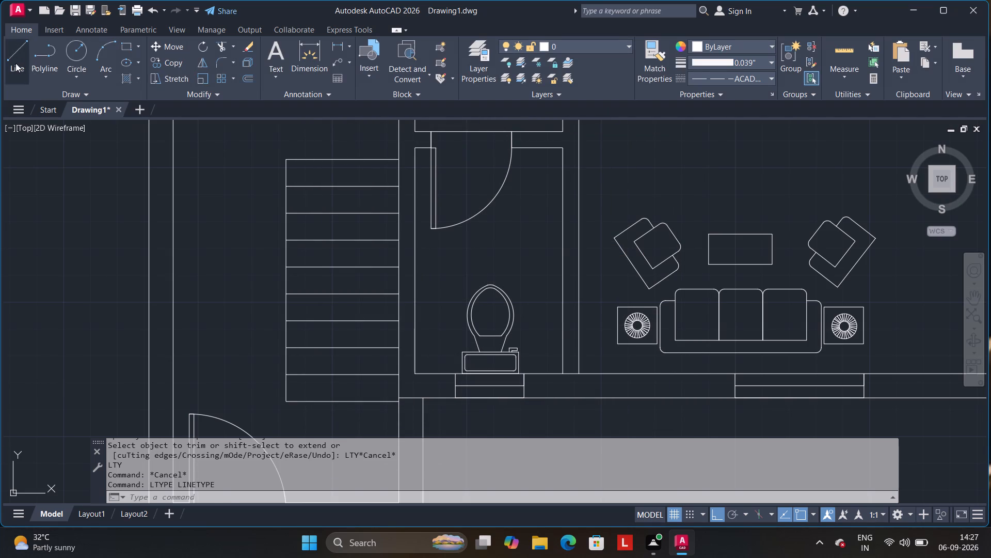
left_click(289, 160)
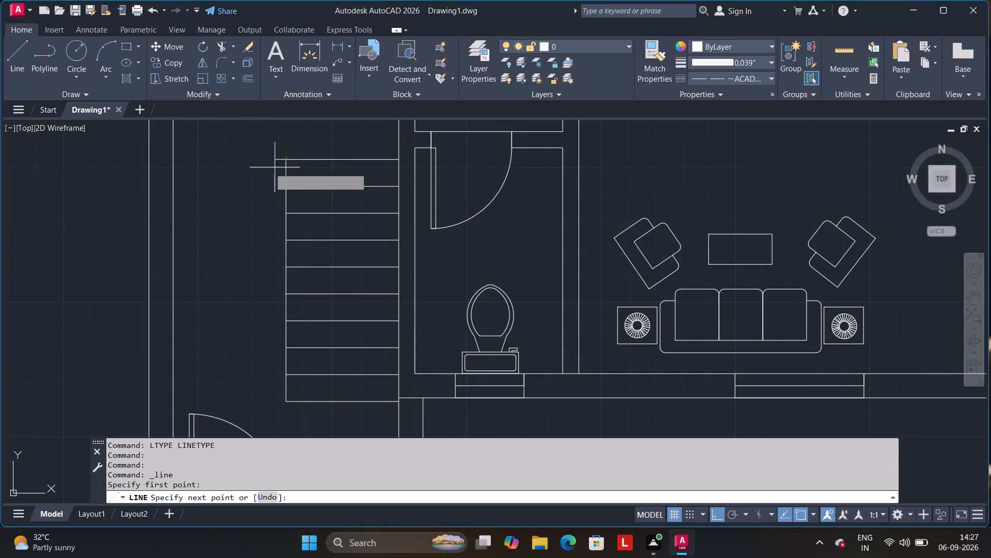
left_click(173, 160)
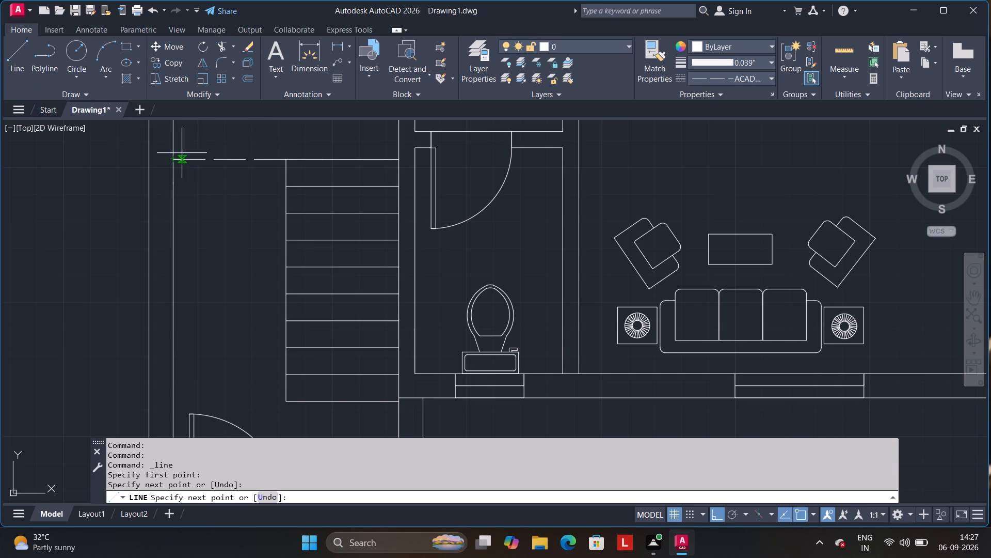
Offset the dashed tread line southward with the Multiple option at 10-inch spacing, adding nine dashed treads level with the eastern ones.
left_click(251, 83)
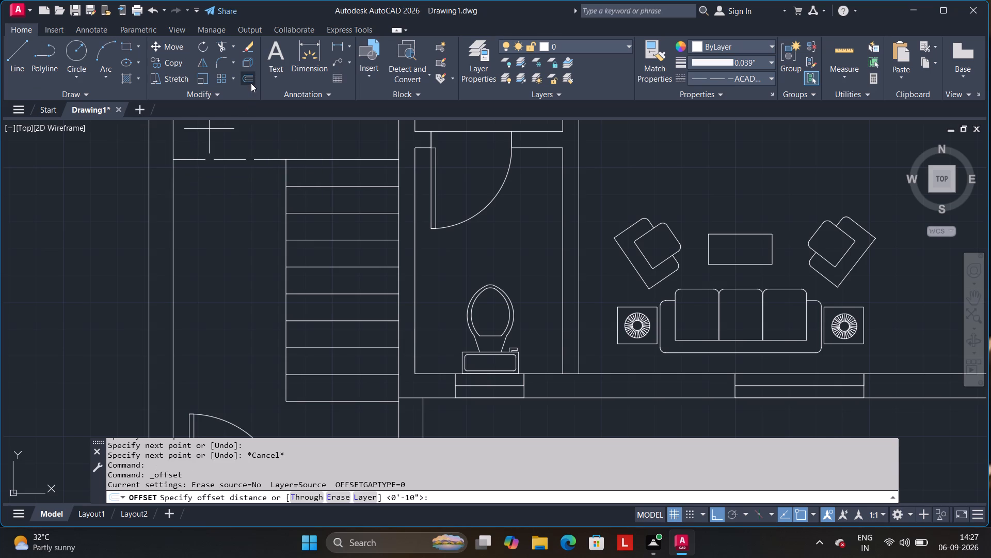
key("Return")
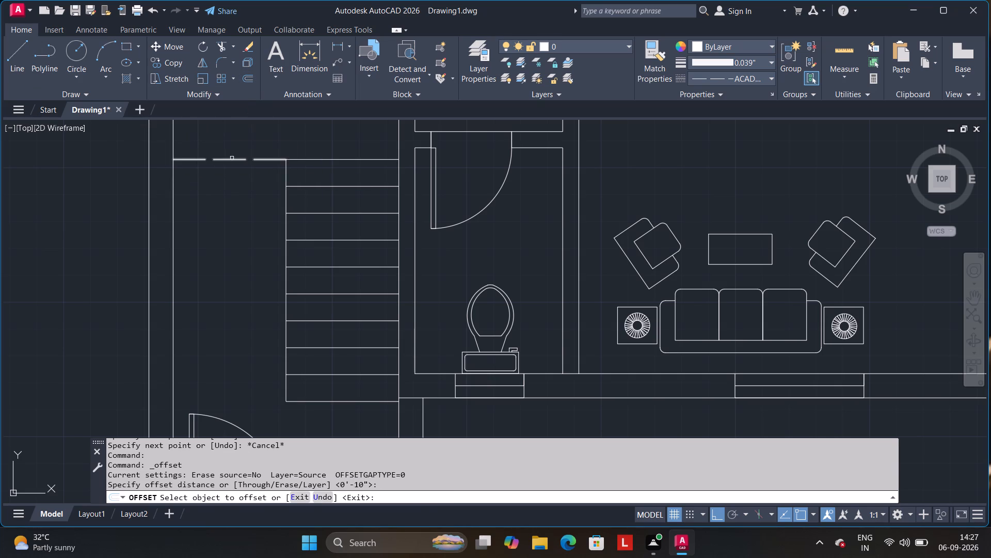
left_click(232, 158)
left_click(369, 500)
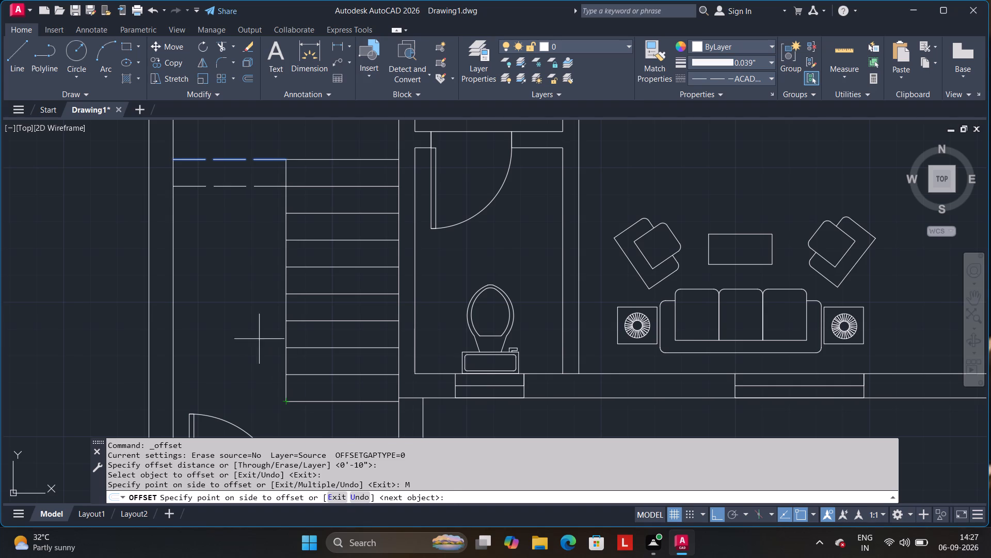
triple_click(250, 298)
triple_click(250, 298)
double_click(247, 311)
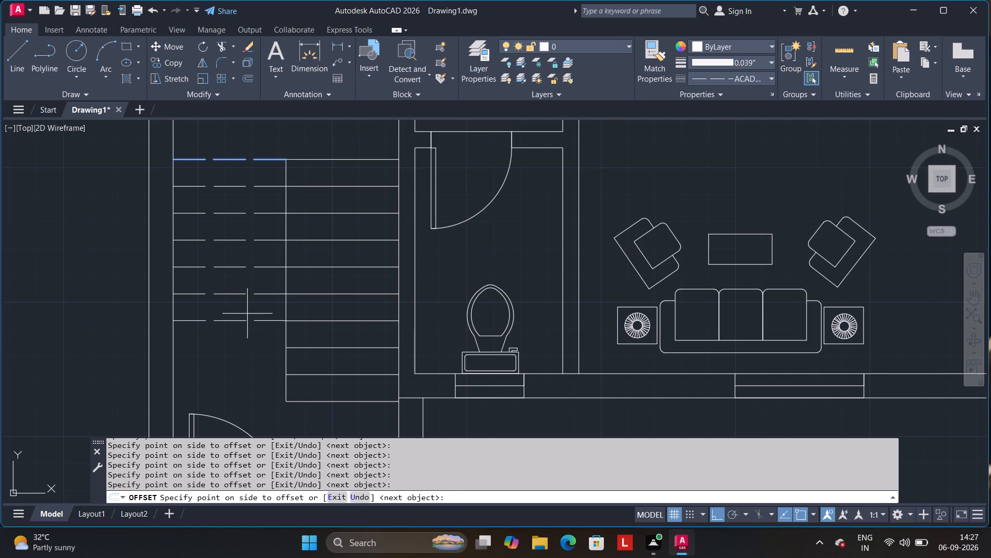
double_click(248, 323)
left_click(250, 330)
left_click(250, 330)
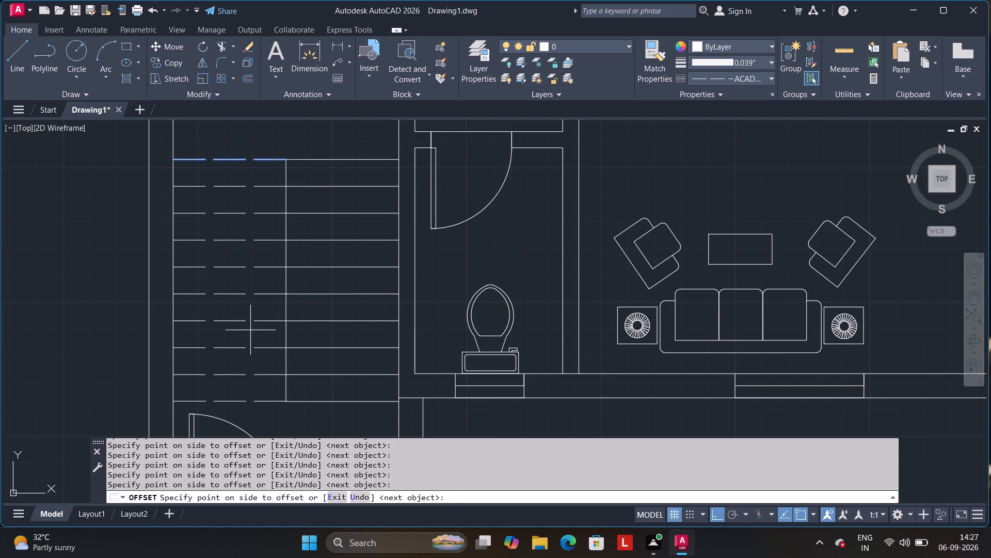
left_click(250, 334)
key("Return")
Draw a vertical dashed line about 9'-10" long through the middle of the eastern flight, from above the northernmost tread to below the southernmost.
scroll(283, 322, "down", 1)
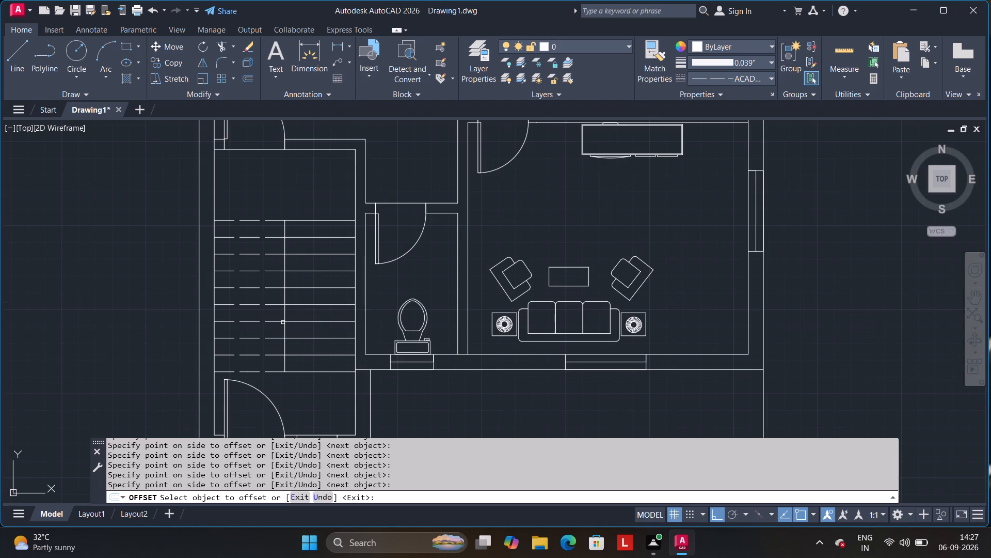
scroll(324, 196, "up", 1)
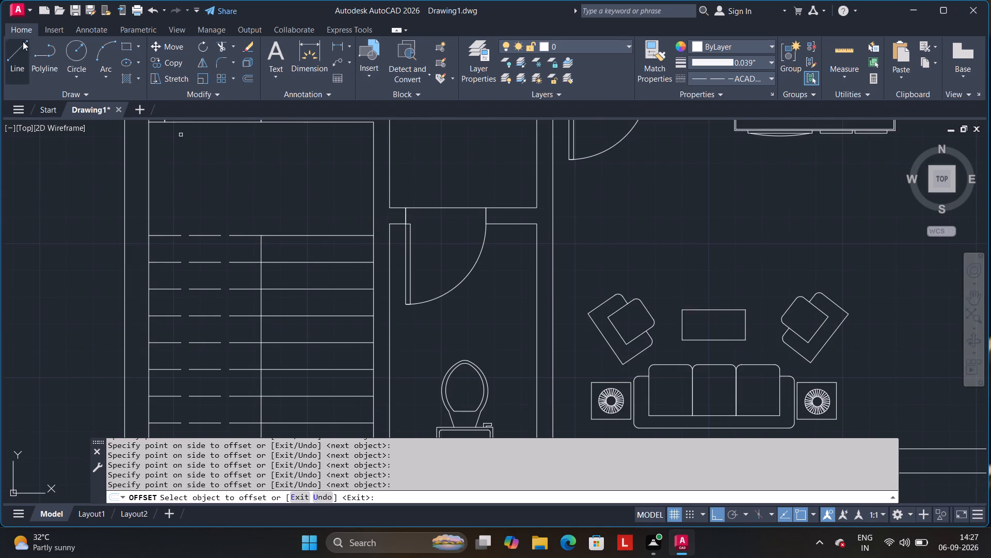
left_click(22, 48)
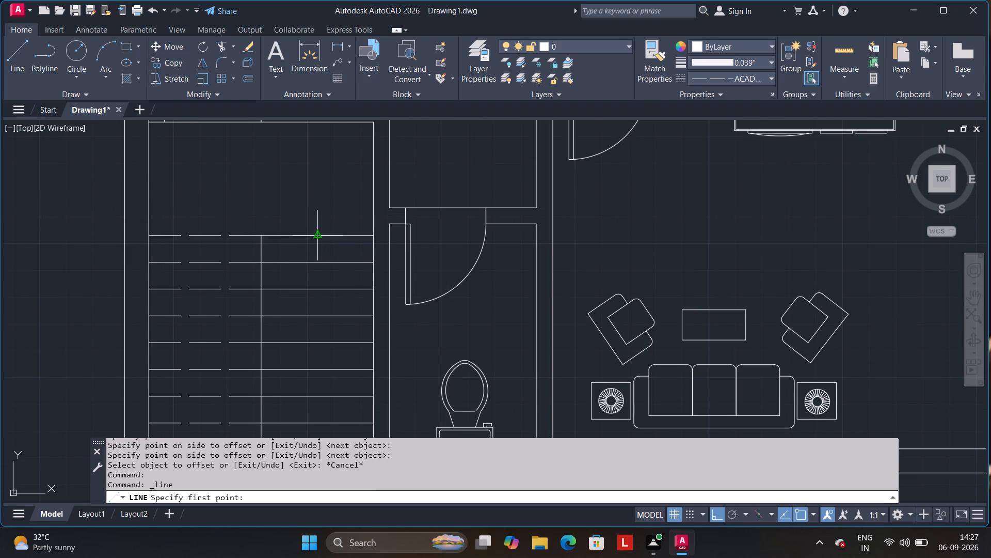
left_click(318, 208)
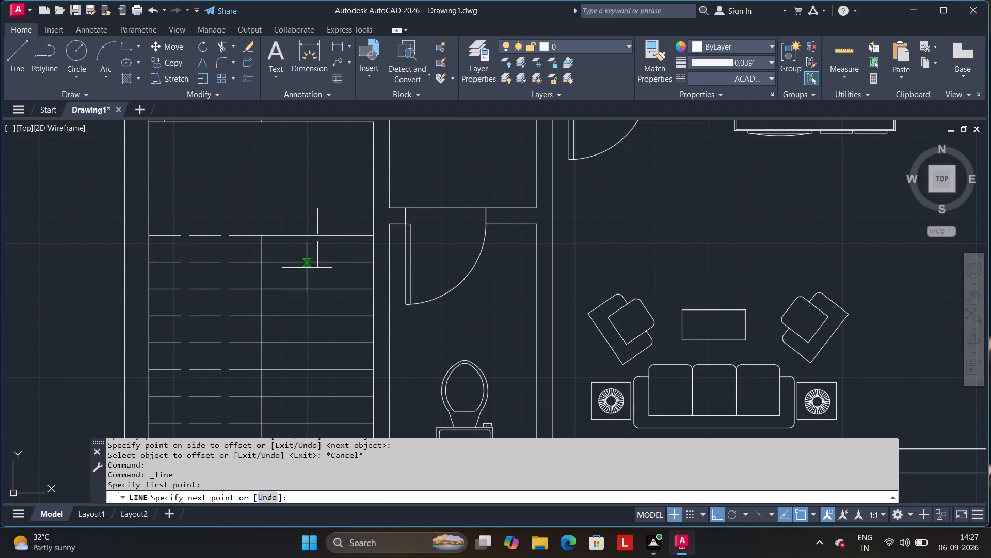
scroll(321, 323, "down", 1)
middle_click_drag(321, 323, 328, 274)
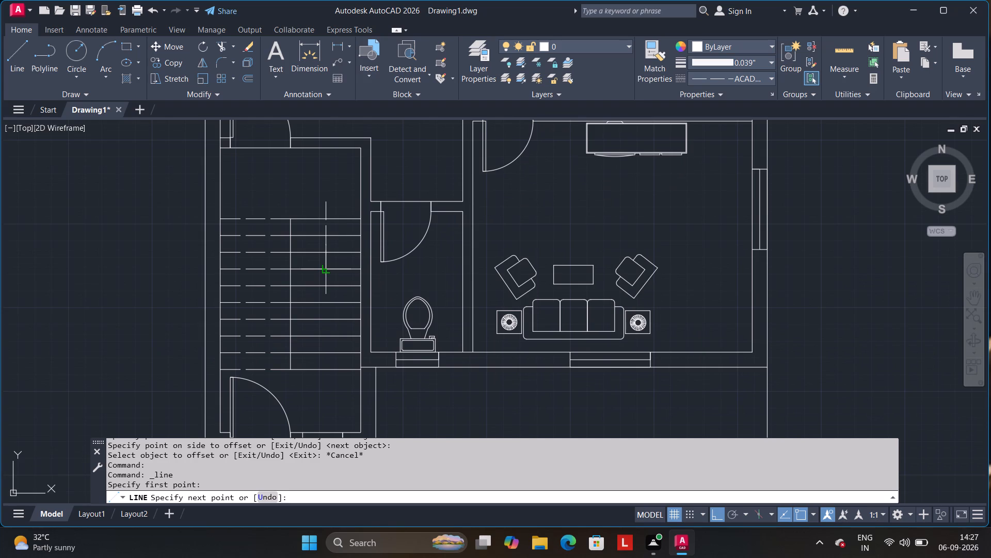
left_click(327, 404)
With Ortho off, draw a closed, notched arrowhead pointing south at the lower end of the stair direction line.
scroll(326, 404, "up", 1)
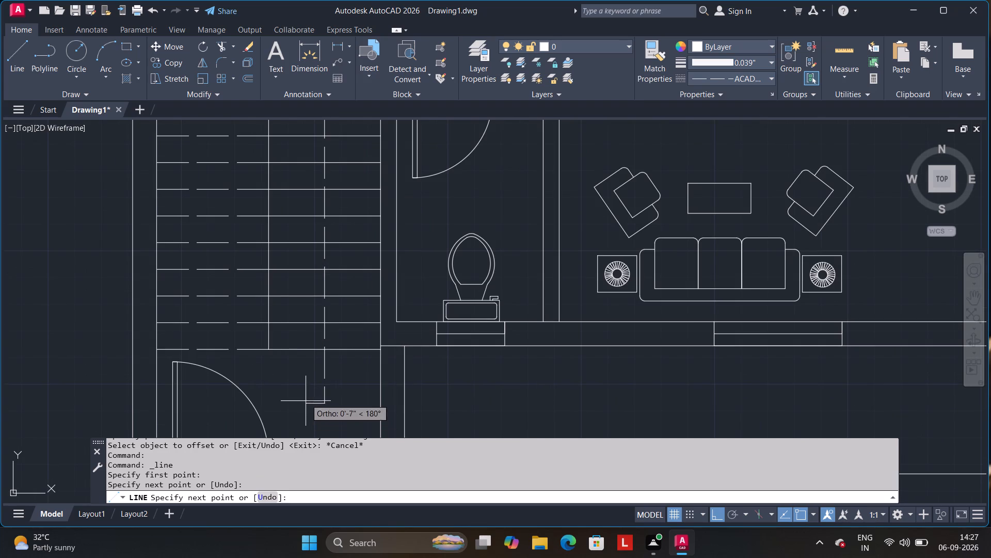
key("F8")
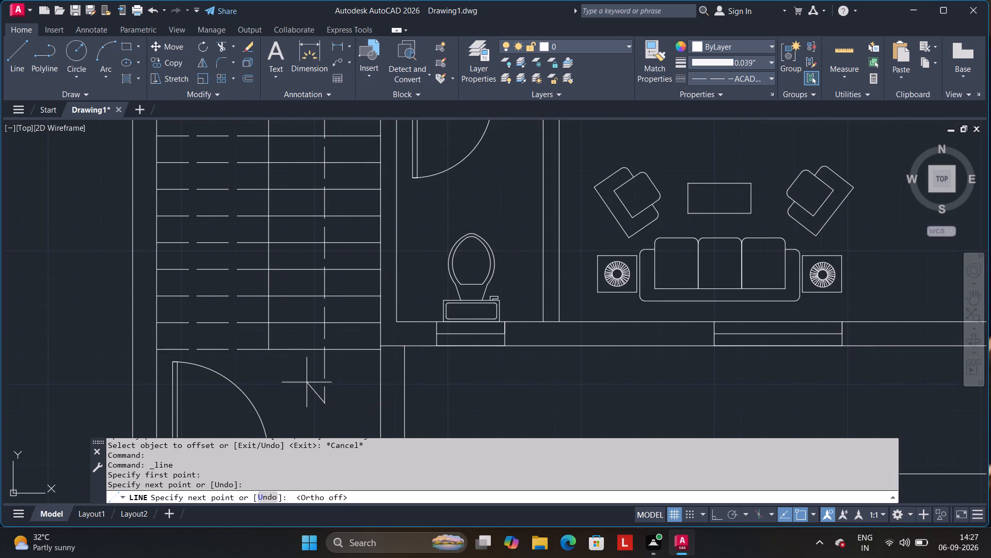
left_click(308, 375)
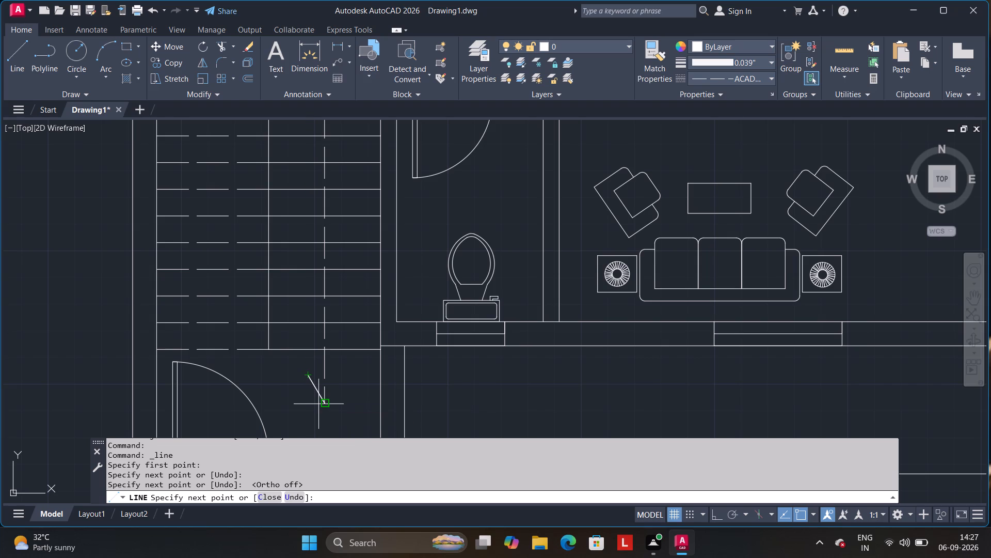
left_click(323, 435)
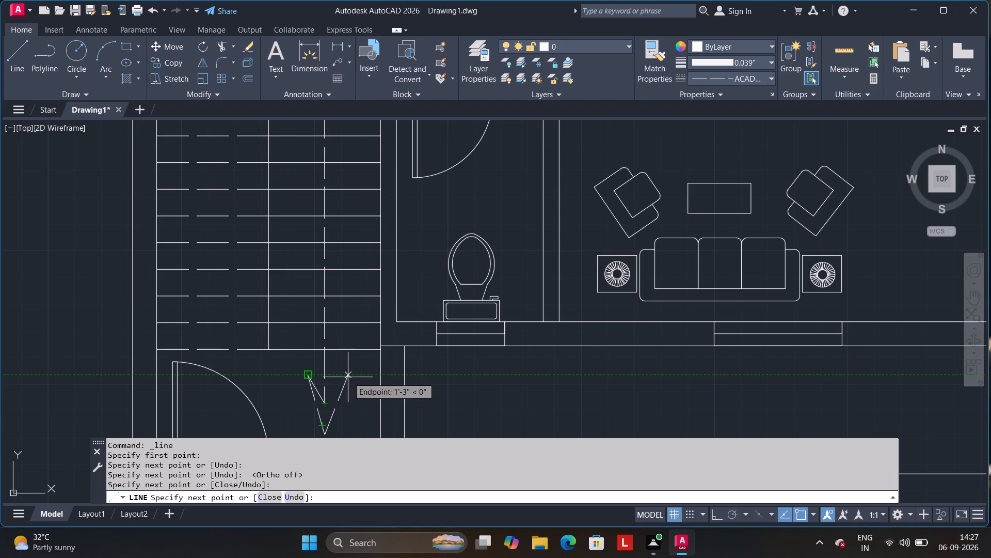
left_click(345, 377)
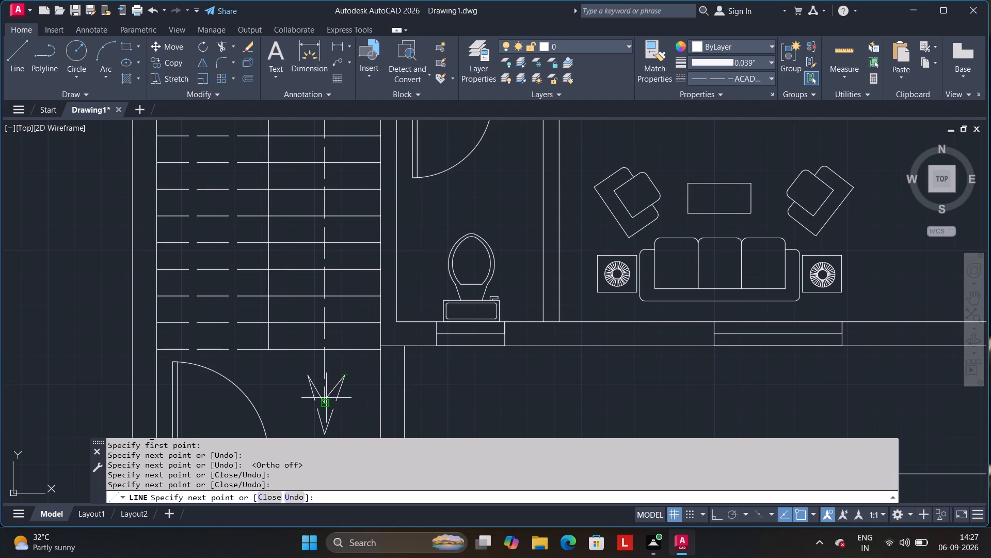
left_click(326, 398)
key("space")
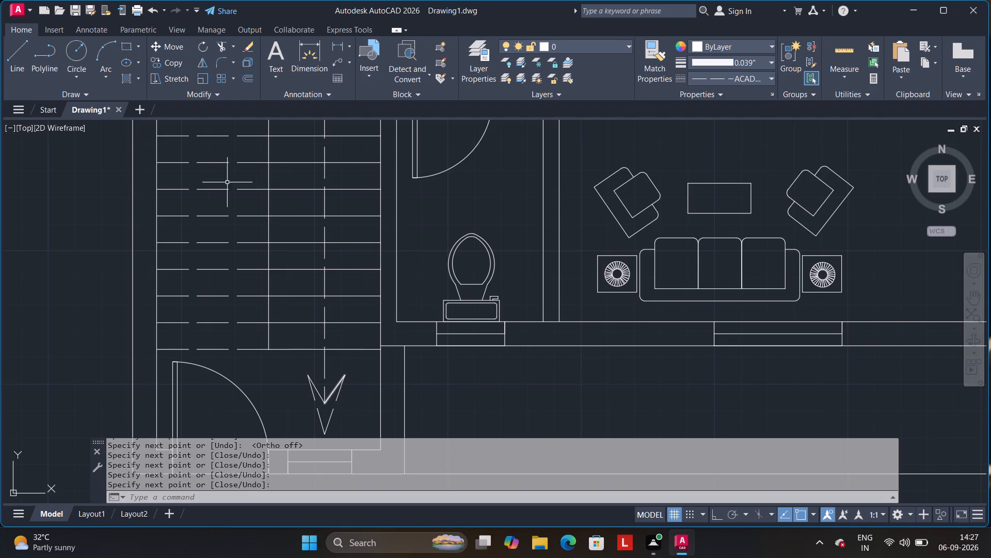
Fill the stair arrowhead with a SOLID hatch.
left_click(126, 76)
scroll(138, 68, "up", 3)
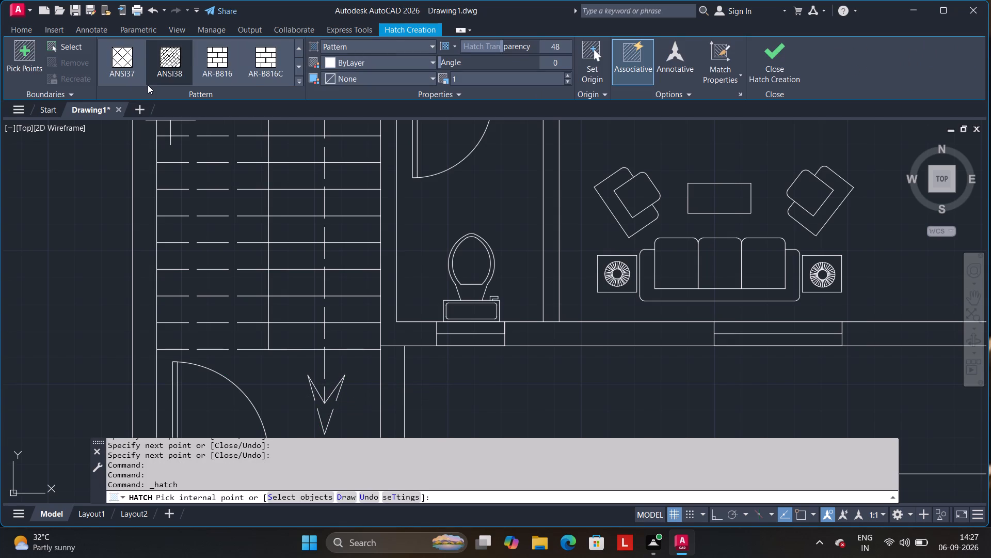
scroll(148, 85, "up", 8)
left_click(132, 72)
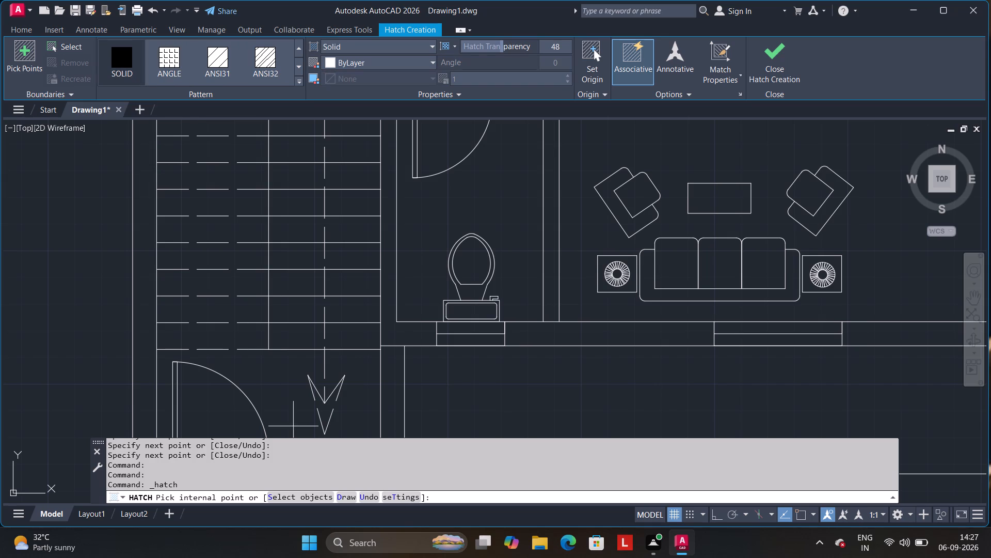
left_click(331, 410)
key("space")
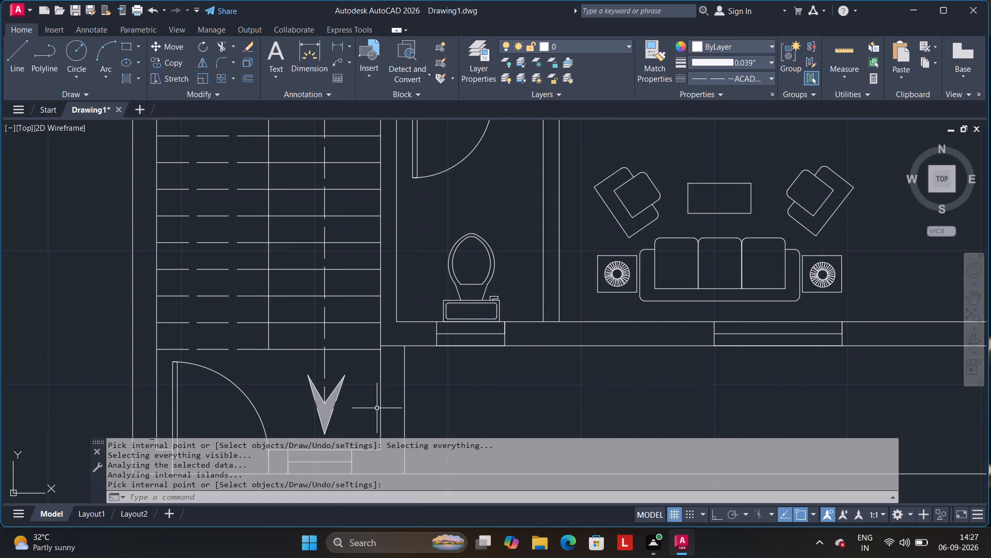
Examine the staircase and its filled direction arrow, up close and together with the surrounding rooms.
scroll(376, 407, "down", 2)
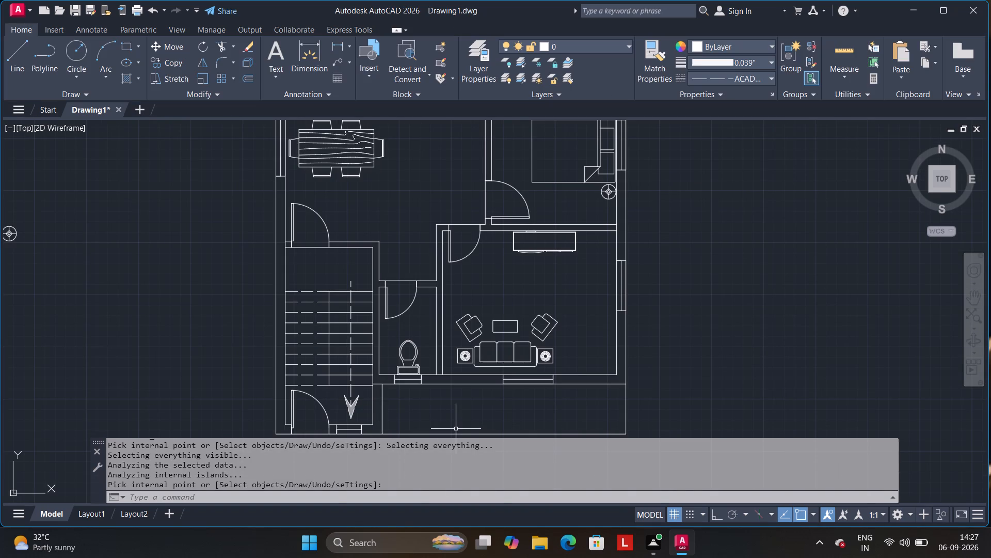
key("Escape")
scroll(363, 424, "up", 4)
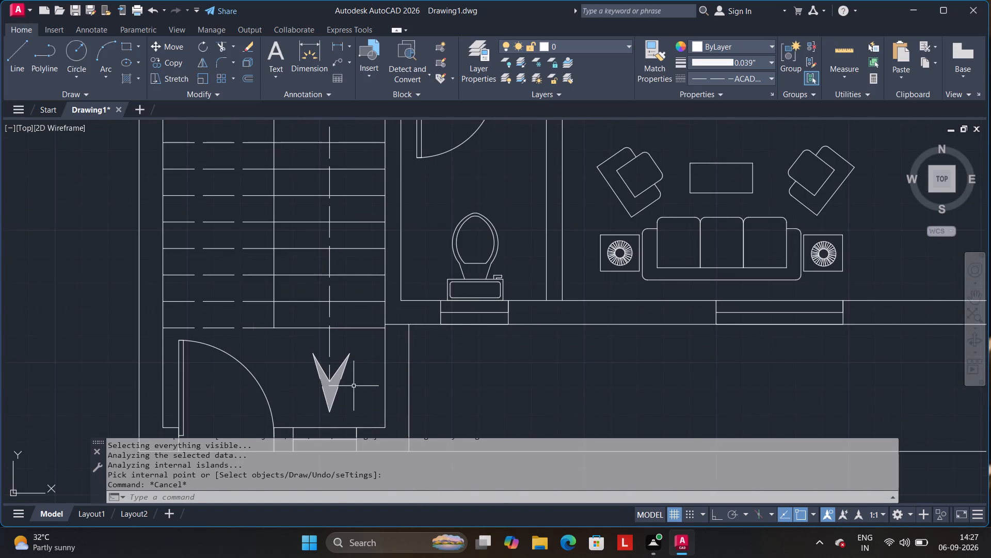
scroll(354, 386, "up", 1)
middle_click_drag(353, 385, 427, 288)
scroll(426, 288, "down", 3)
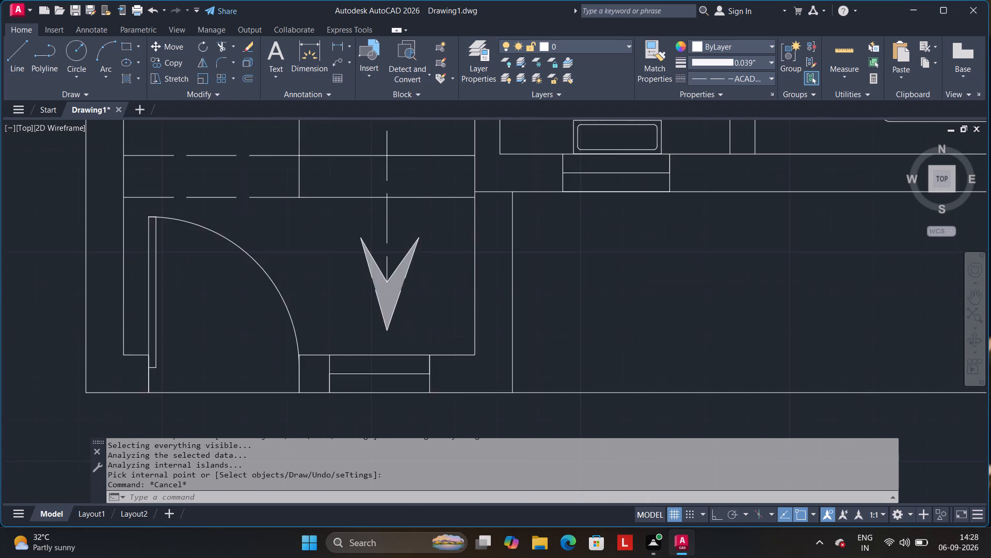
scroll(421, 289, "down", 1)
middle_click_drag(419, 289, 393, 308)
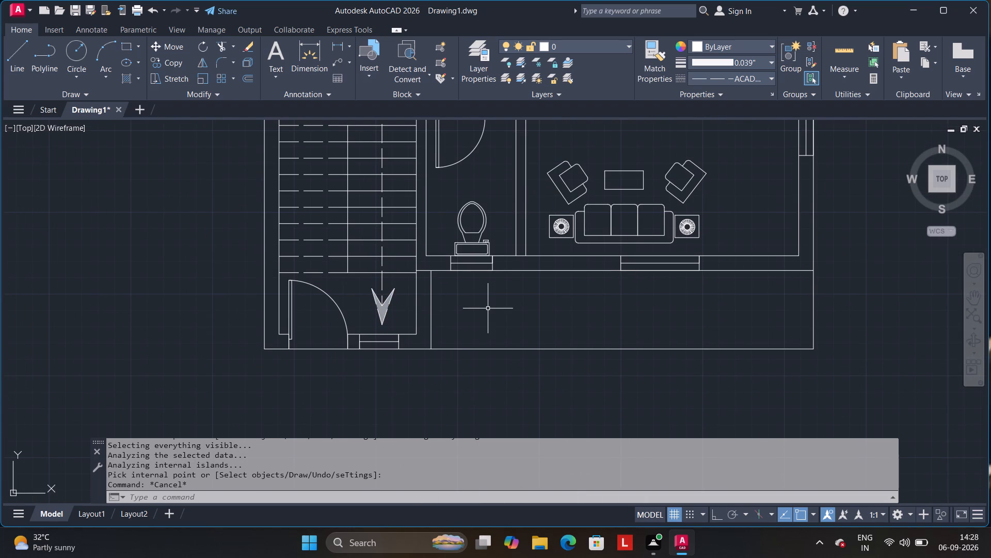
Set Continuous as the current linetype.
type("LT")
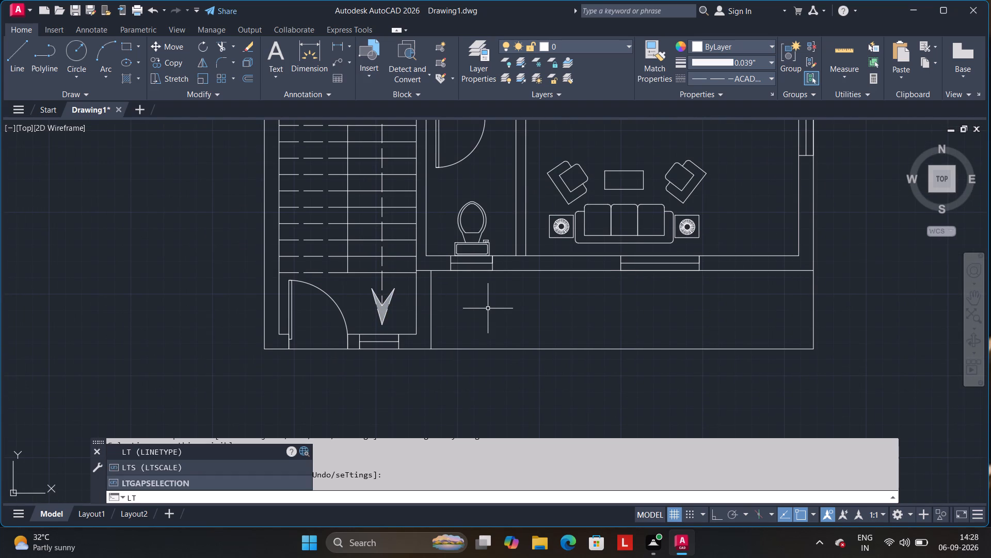
key("y")
key("space")
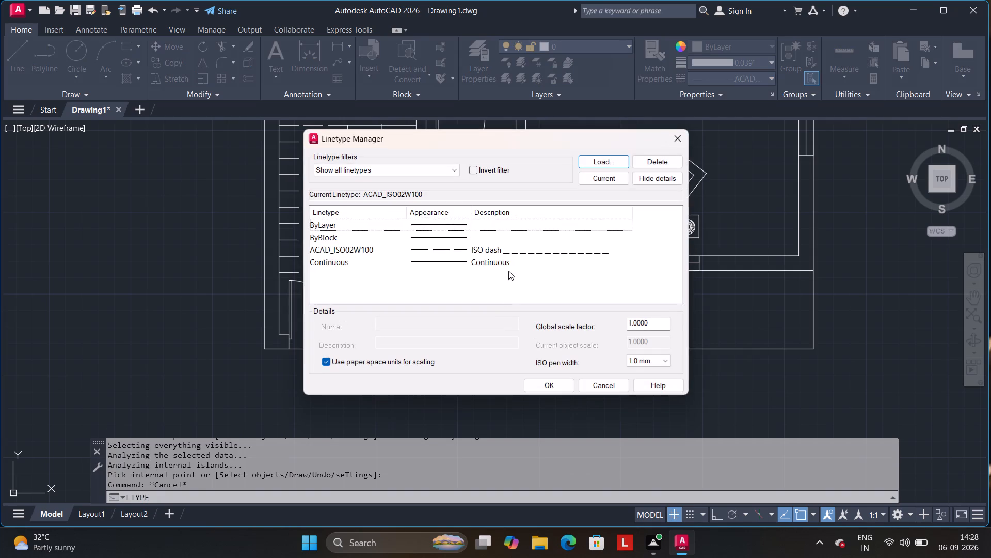
left_click(474, 262)
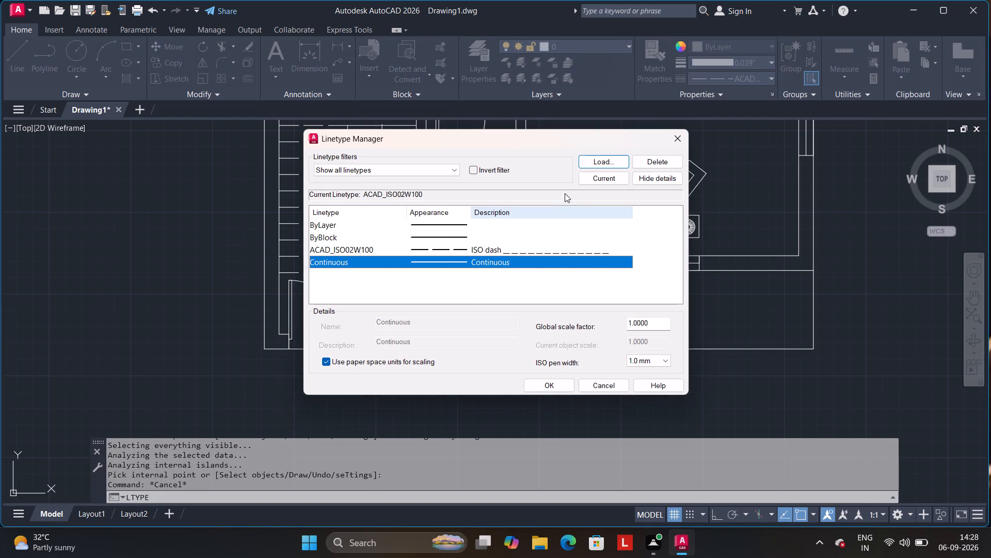
left_click(598, 178)
left_click(565, 389)
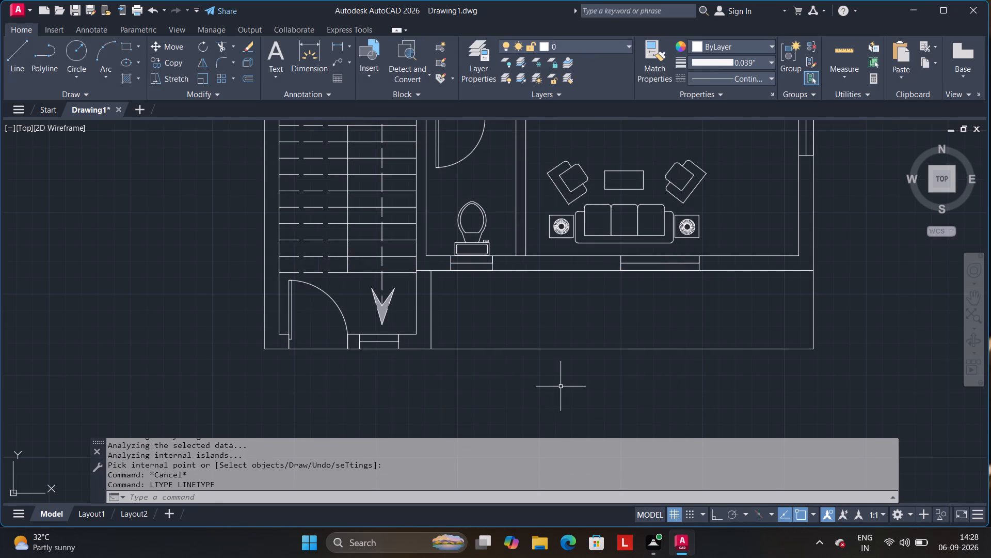
Fill the rectangular strip along the house's south side, east of the stair entrance, with a CROSS hatch at scale 1.
scroll(519, 312, "down", 1)
middle_click_drag(521, 319, 521, 316)
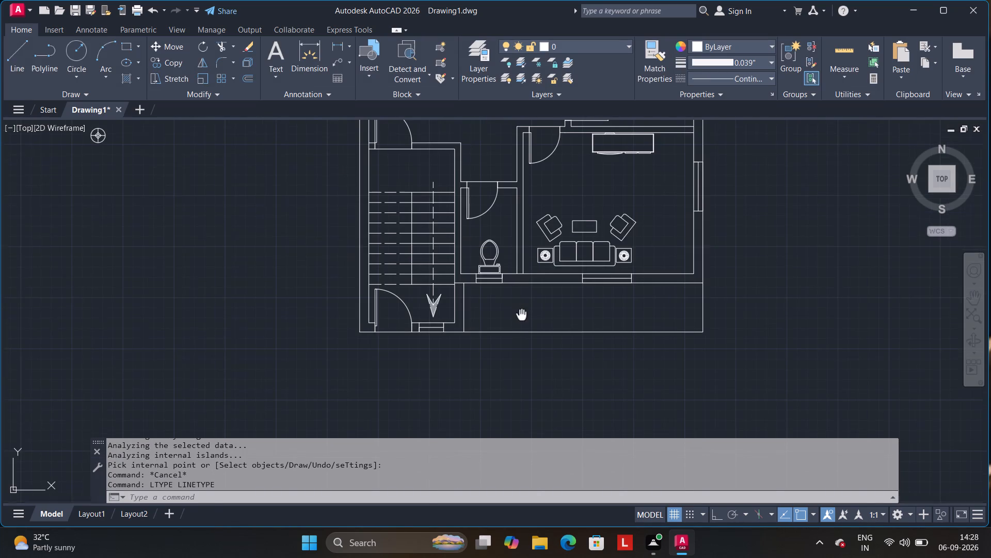
middle_click_drag(521, 316, 433, 330)
middle_click_drag(446, 320, 411, 391)
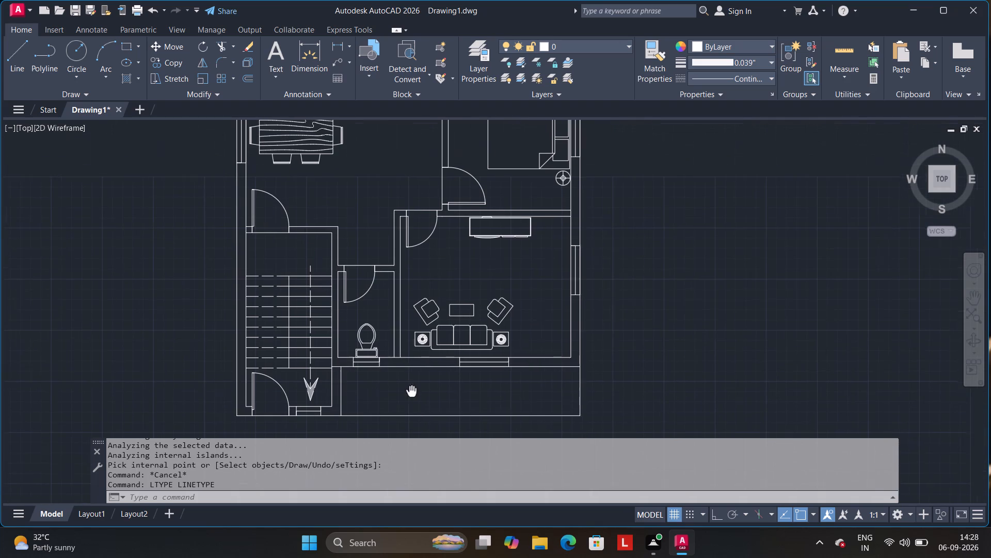
middle_click_drag(411, 391, 411, 395)
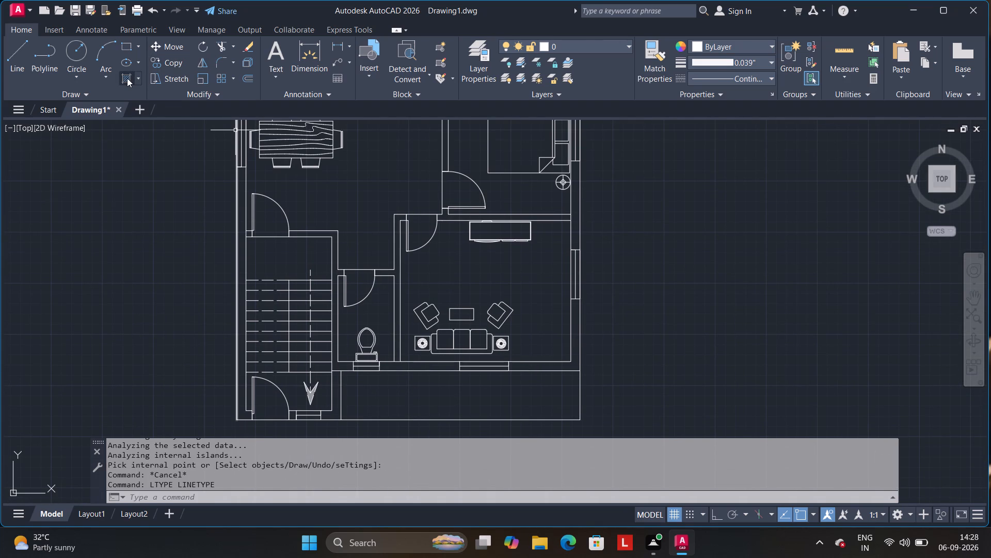
left_click(127, 78)
scroll(209, 68, "down", 5)
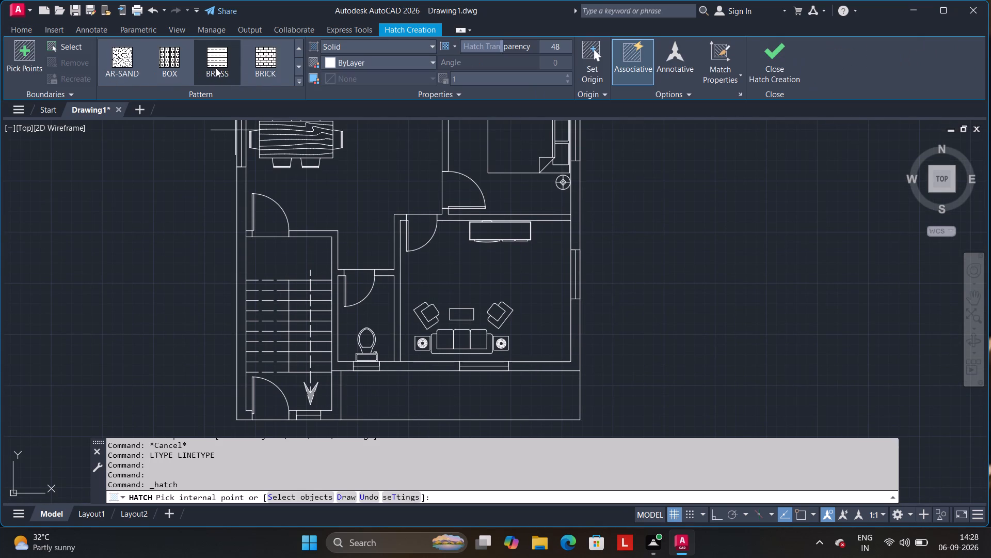
scroll(216, 68, "down", 2)
scroll(230, 64, "up", 4)
scroll(256, 67, "down", 3)
left_click(272, 59)
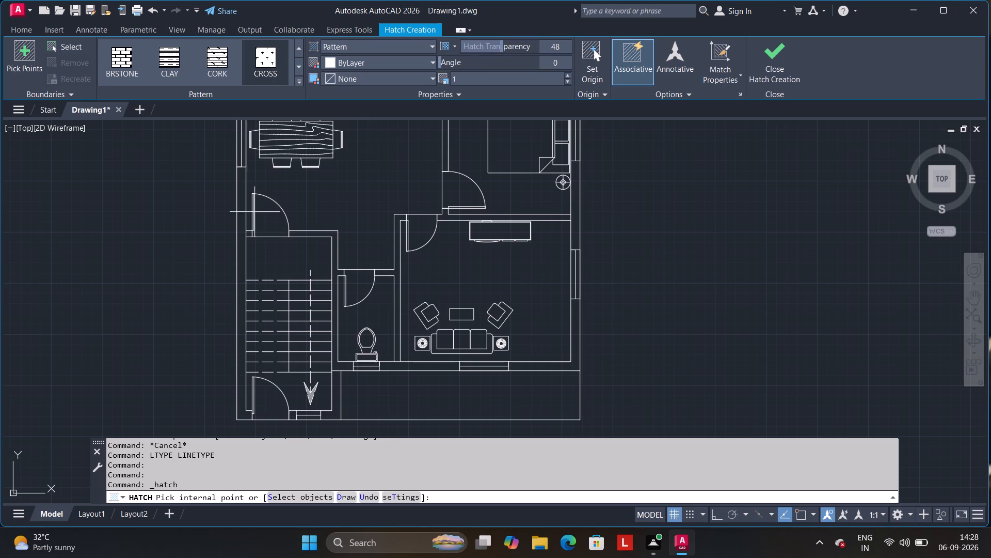
left_click(389, 390)
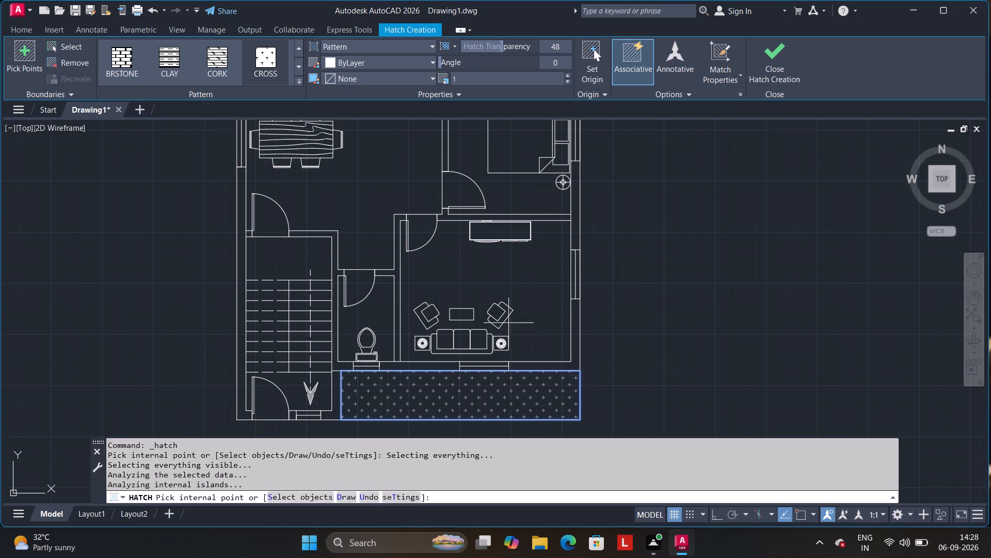
Lower the CROSS hatch's transparency to 3 and finish the hatch.
left_click_drag(517, 45, 449, 78)
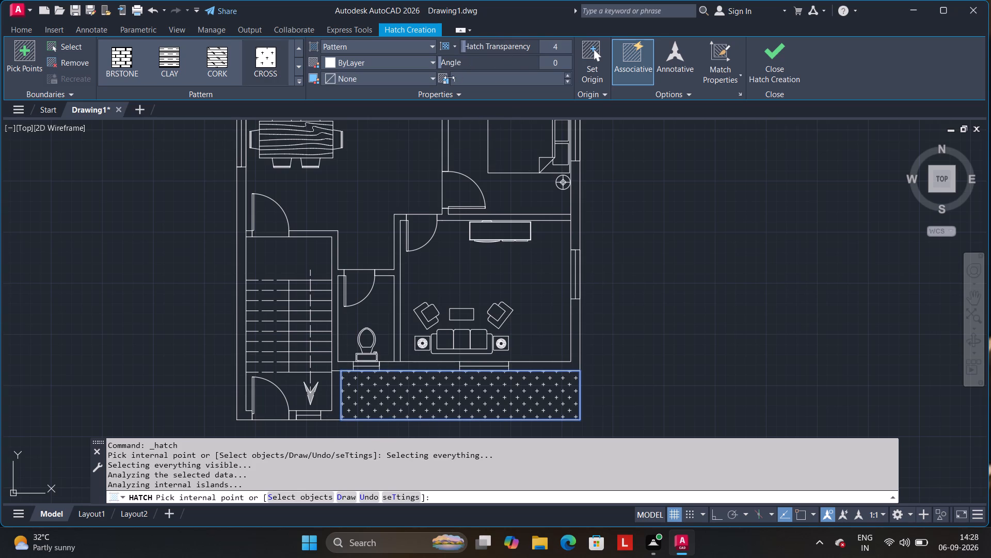
left_click_drag(449, 78, 478, 80)
left_click(778, 57)
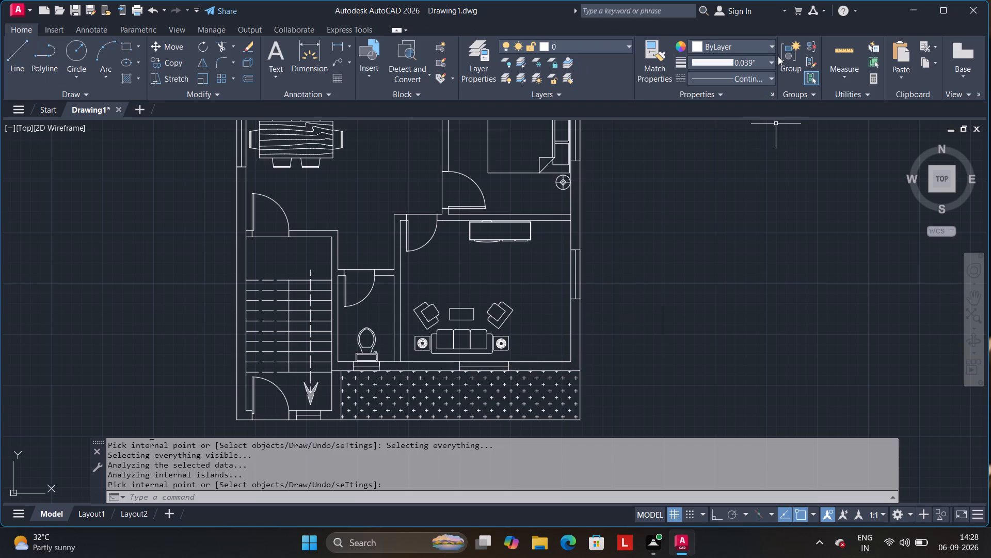
Insert the Trees - Imperial block from the architectural tool palettes in the empty area east of the house.
key("ctrl+3")
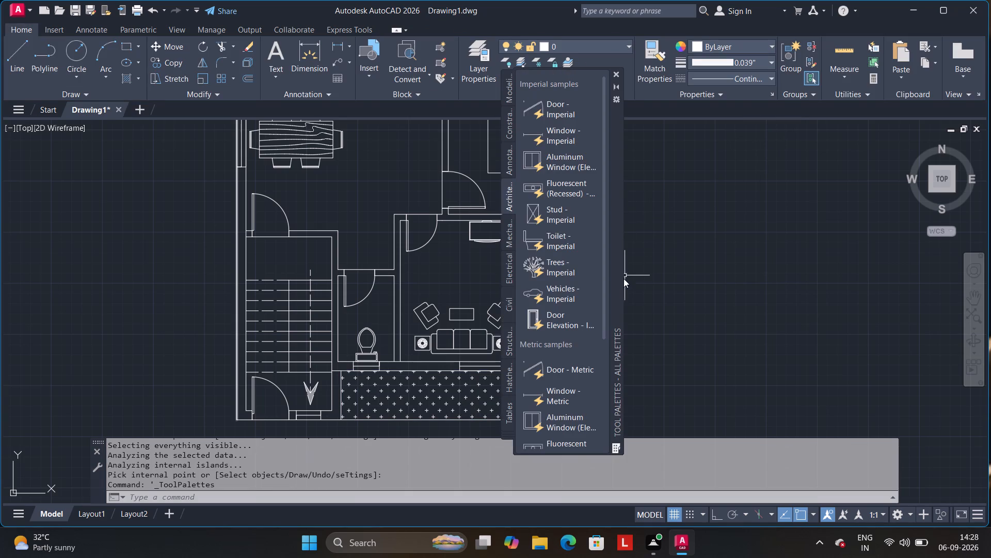
left_click(554, 274)
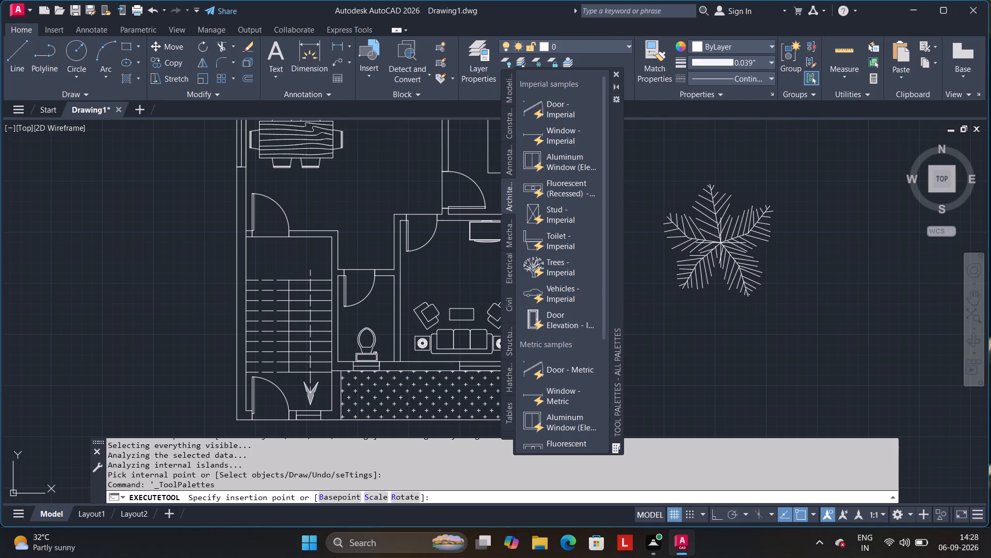
left_click(735, 215)
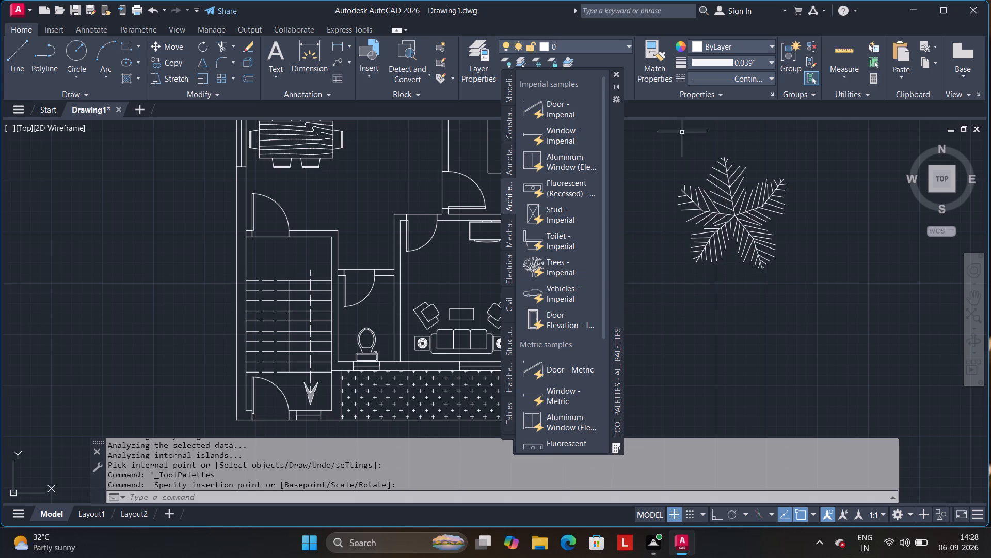
left_click(614, 74)
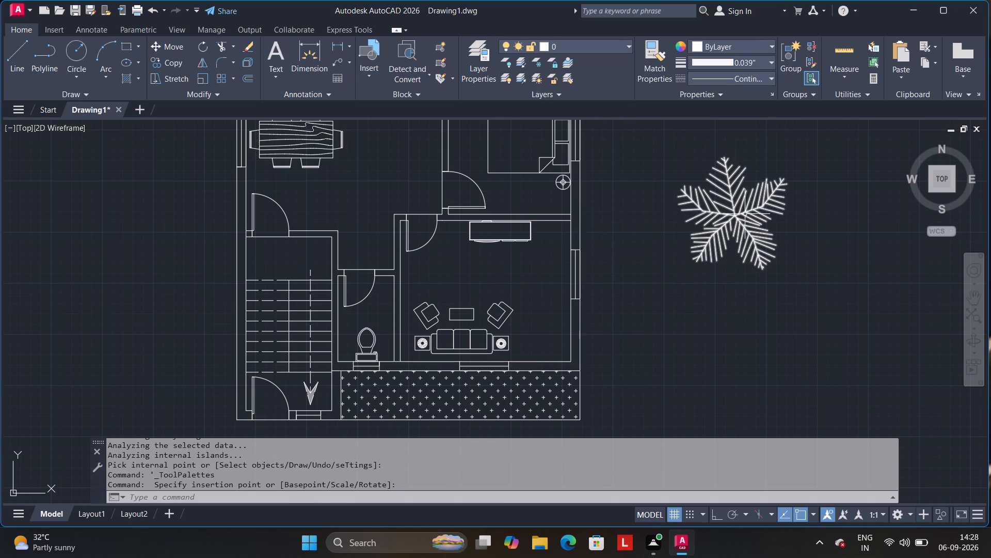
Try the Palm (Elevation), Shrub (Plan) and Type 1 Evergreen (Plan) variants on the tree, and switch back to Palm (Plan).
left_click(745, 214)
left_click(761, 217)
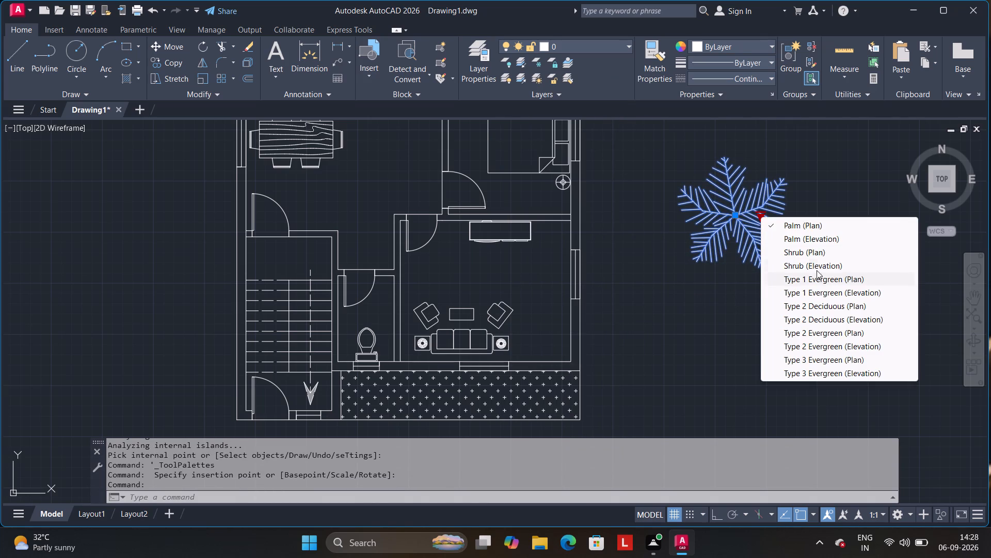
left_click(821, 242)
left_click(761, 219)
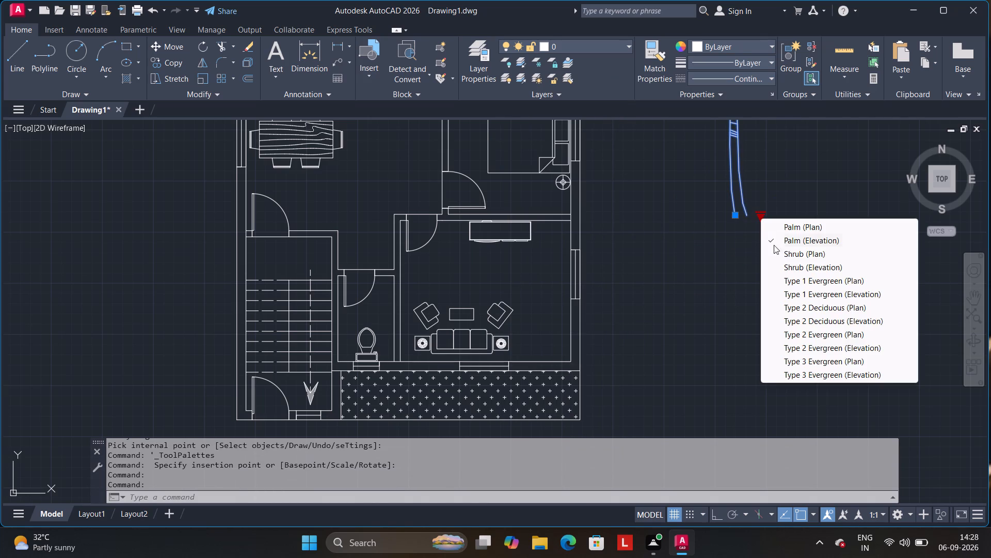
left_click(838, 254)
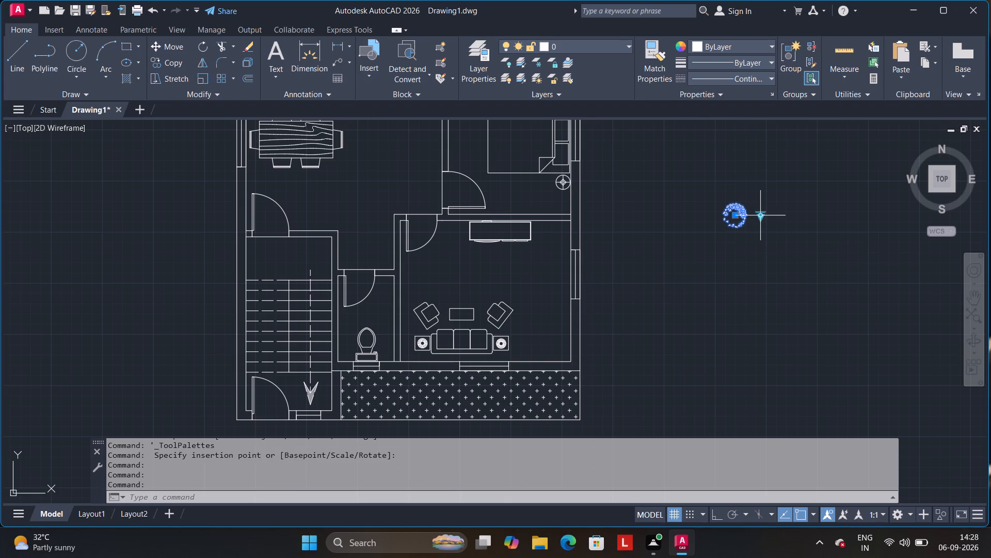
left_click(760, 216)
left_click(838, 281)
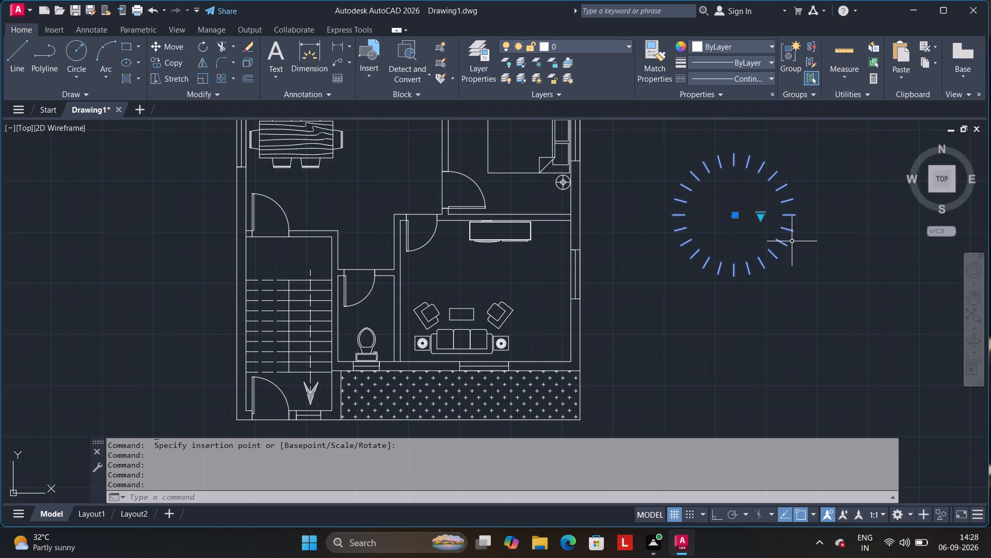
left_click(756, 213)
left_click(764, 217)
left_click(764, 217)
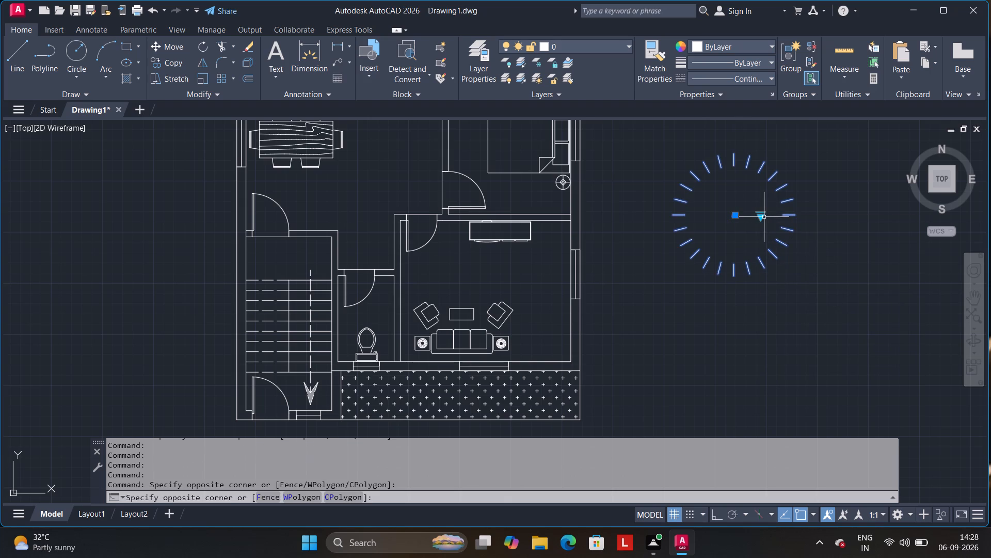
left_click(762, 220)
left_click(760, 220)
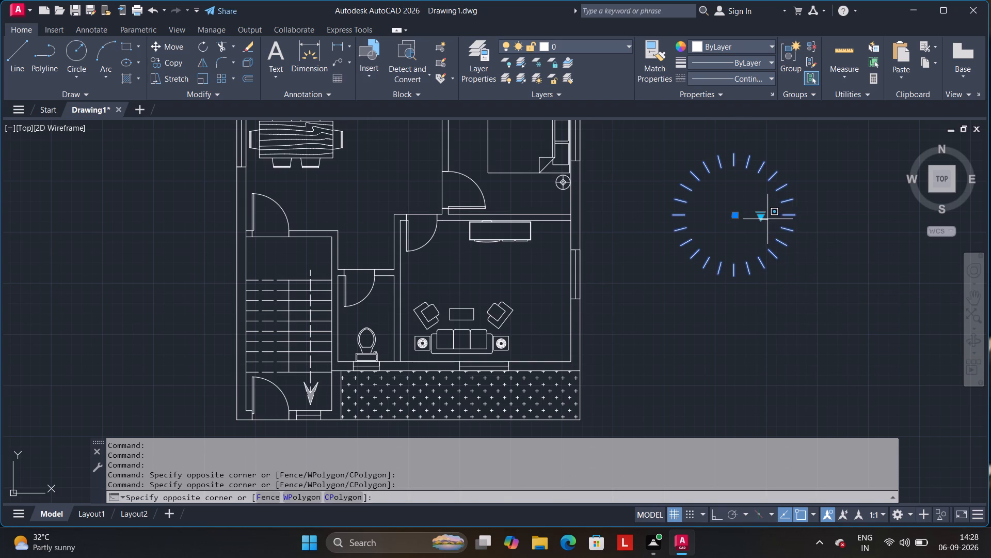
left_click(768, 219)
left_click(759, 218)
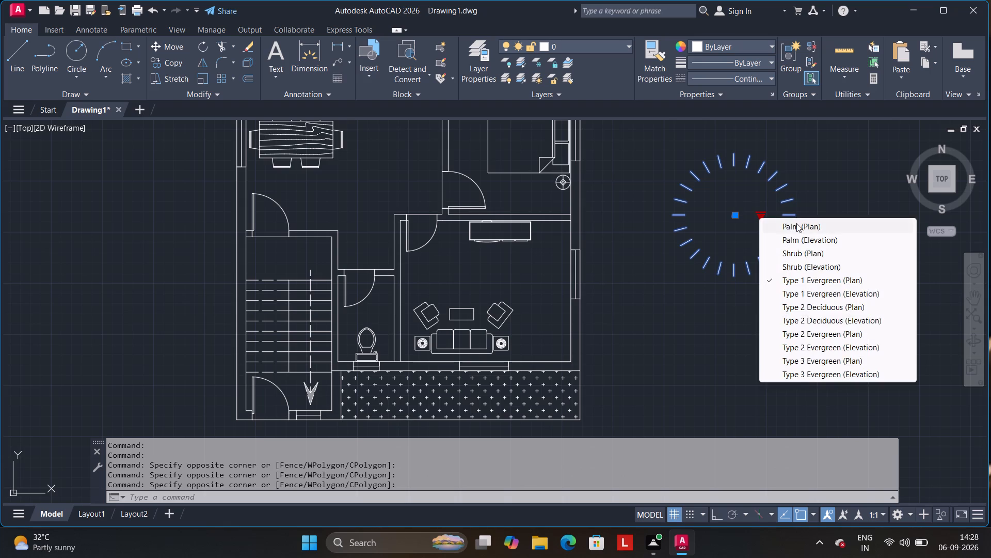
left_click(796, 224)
Insert a second Trees - Imperial palm at the western end of the hatched strip south of the toilet.
key("Return")
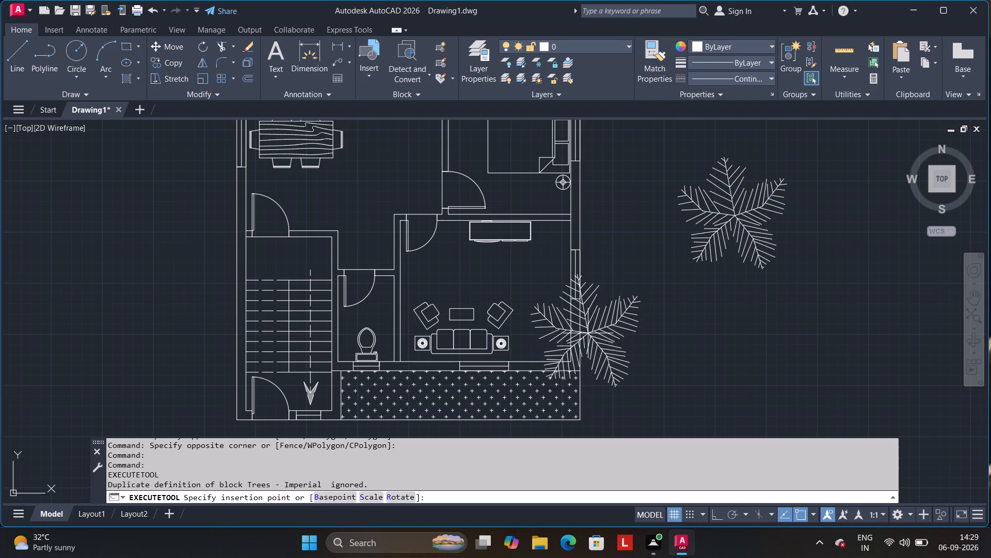
scroll(525, 319, "down", 1)
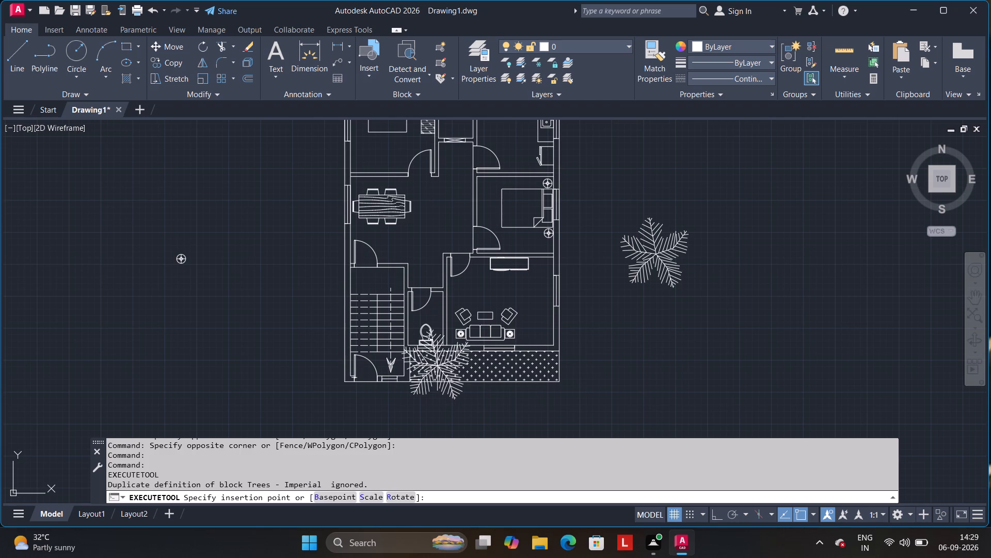
left_click(437, 366)
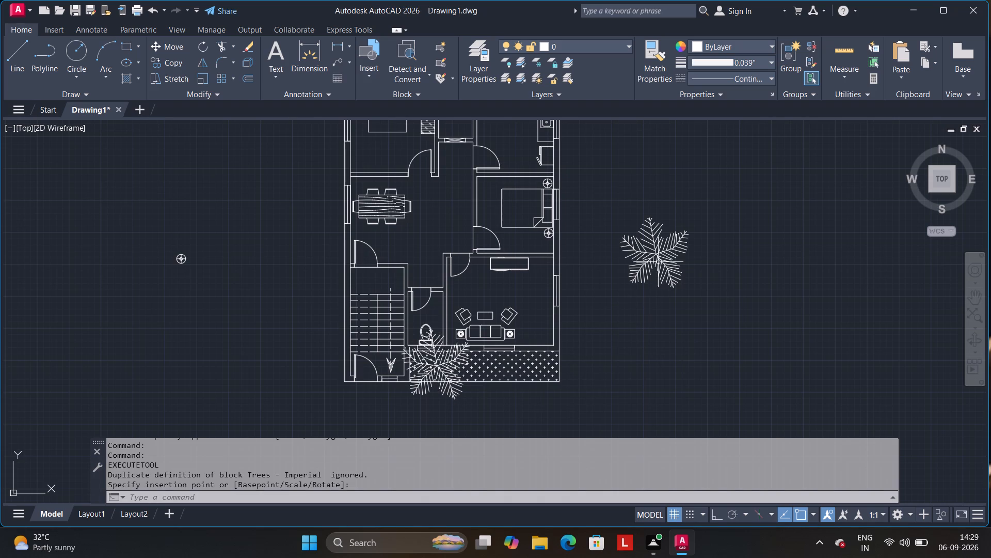
key("space")
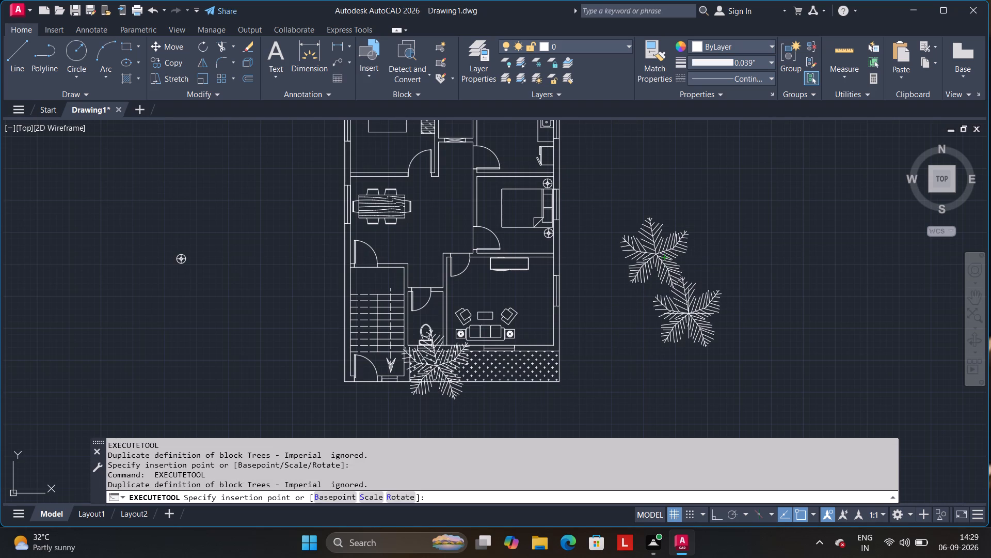
key("Escape")
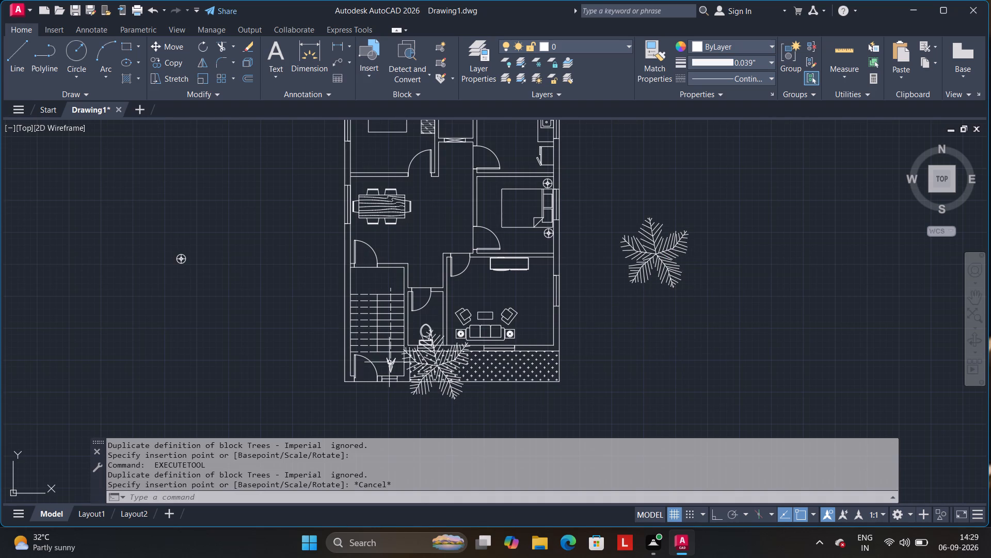
Scale the palm on the hatched strip down from its centre so it fits within the strip's depth.
left_click(437, 371)
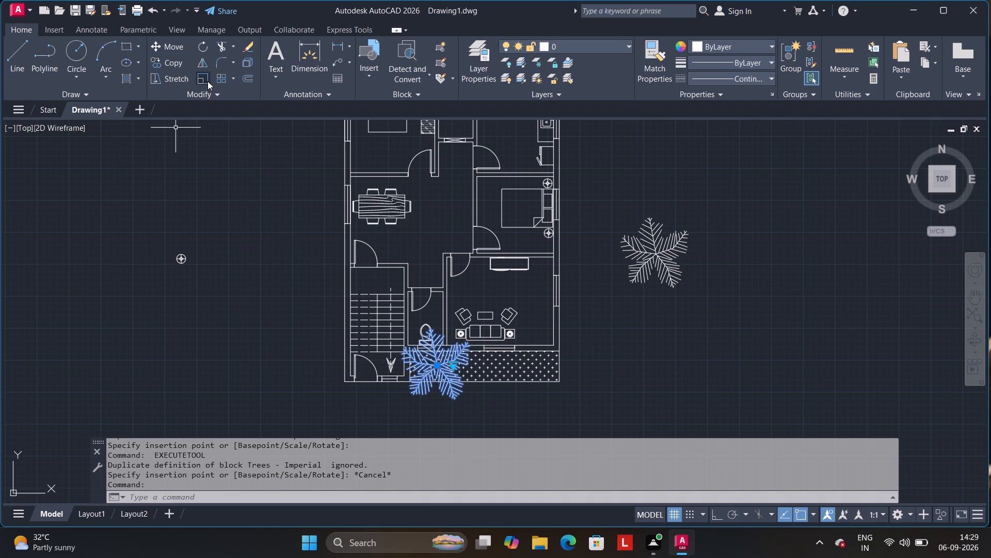
left_click(206, 79)
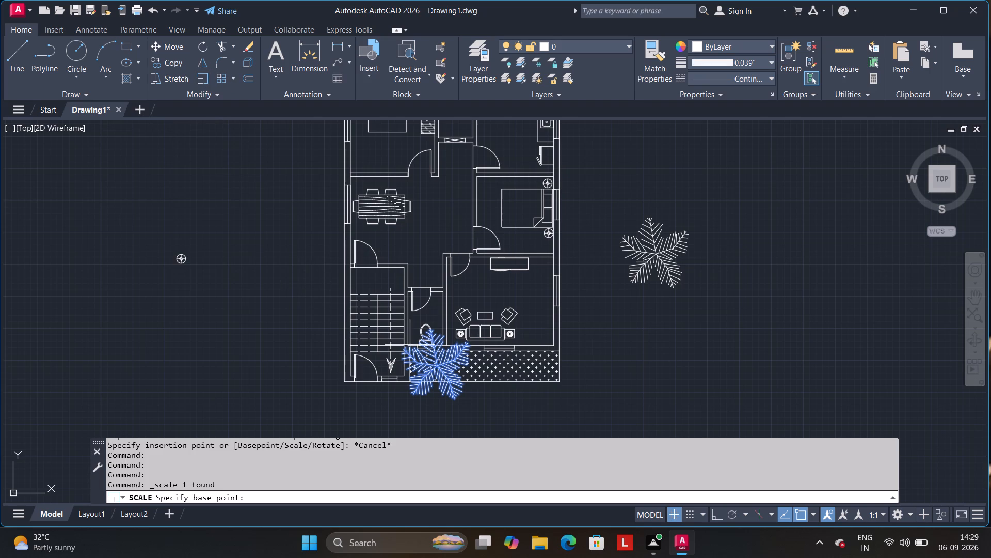
left_click(434, 367)
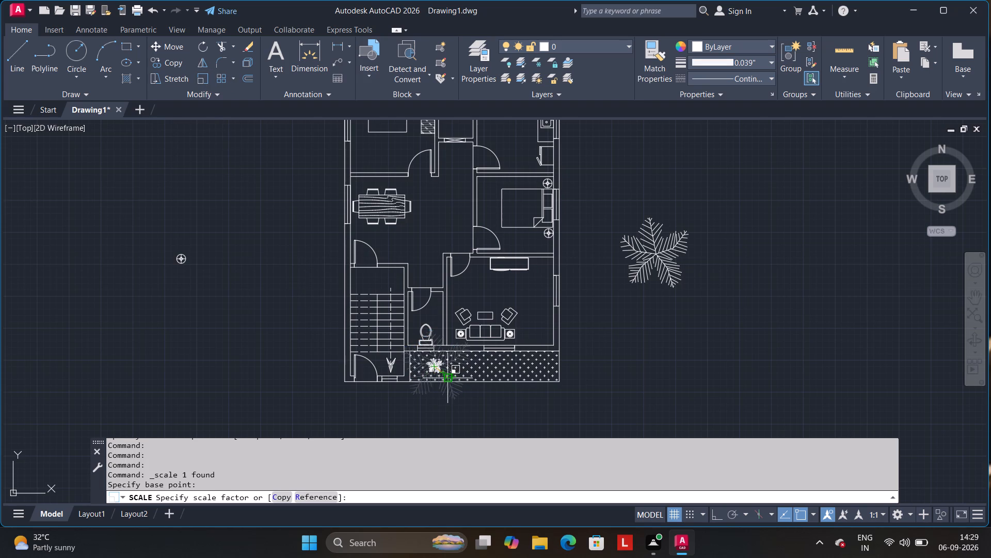
left_click(446, 376)
Move the scaled-down palm slightly northwest, toward the hatched strip's northwest corner.
left_click(437, 368)
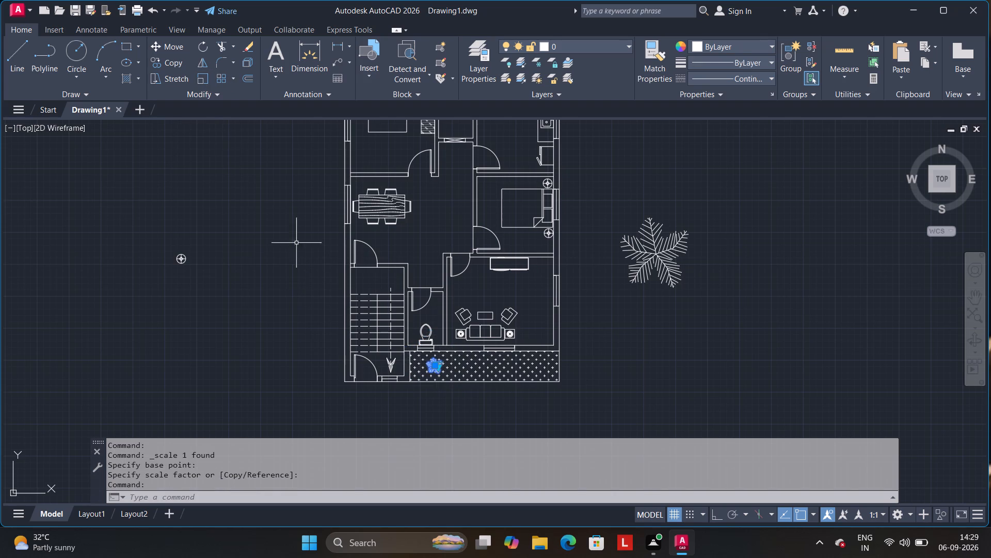
scroll(486, 448, "up", 3)
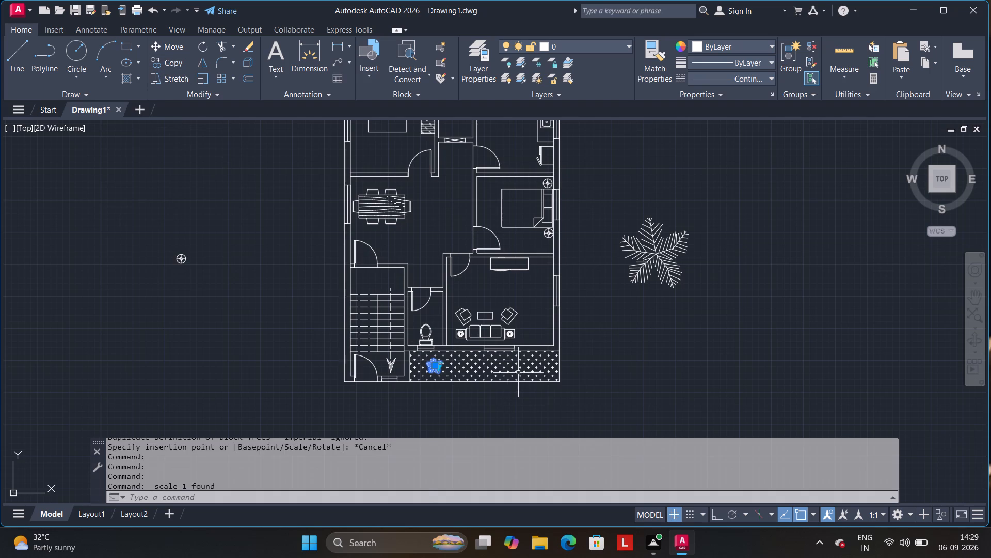
scroll(518, 372, "up", 2)
left_click_drag(294, 357, 275, 348)
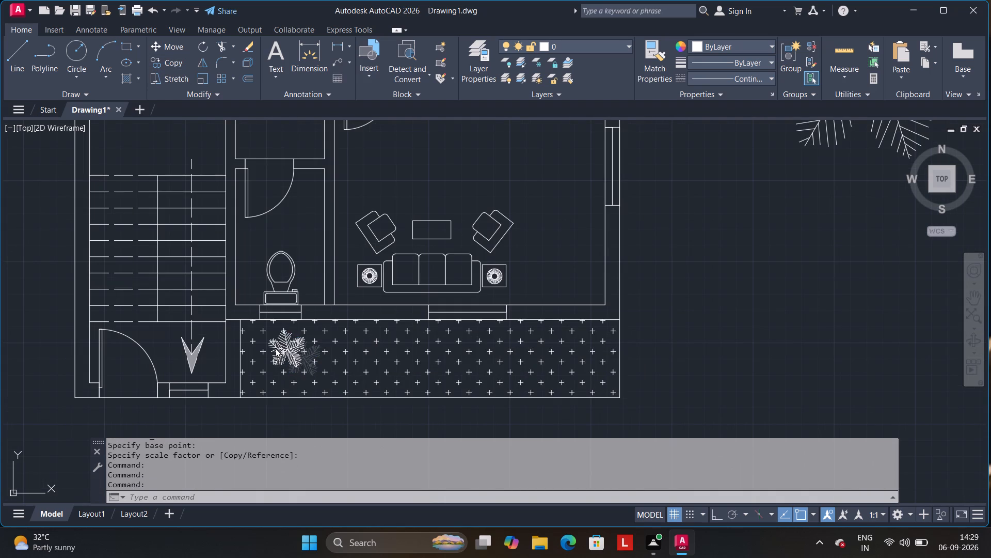
Move the scaled-down palm slightly further west on the hatched strip.
left_click_drag(275, 348, 268, 351)
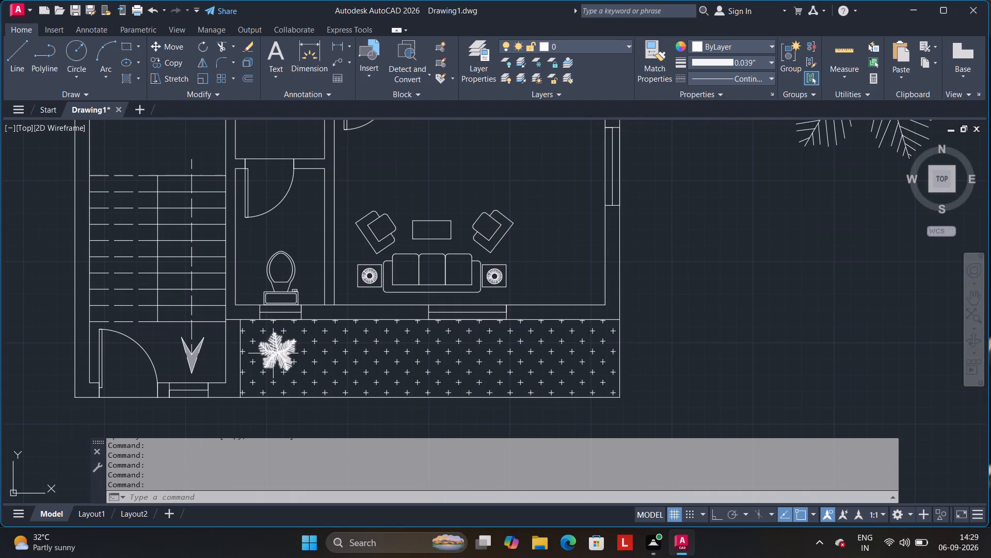
Copy the small palm from its centre to three more positions eastward along the hatched strip, roughly in line with the original.
left_click(273, 353)
left_click(167, 60)
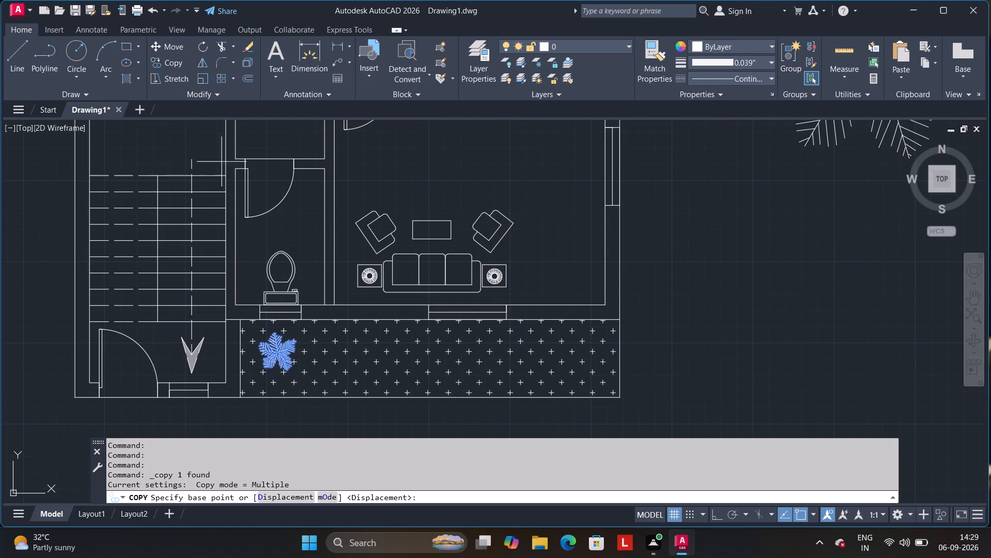
left_click(279, 352)
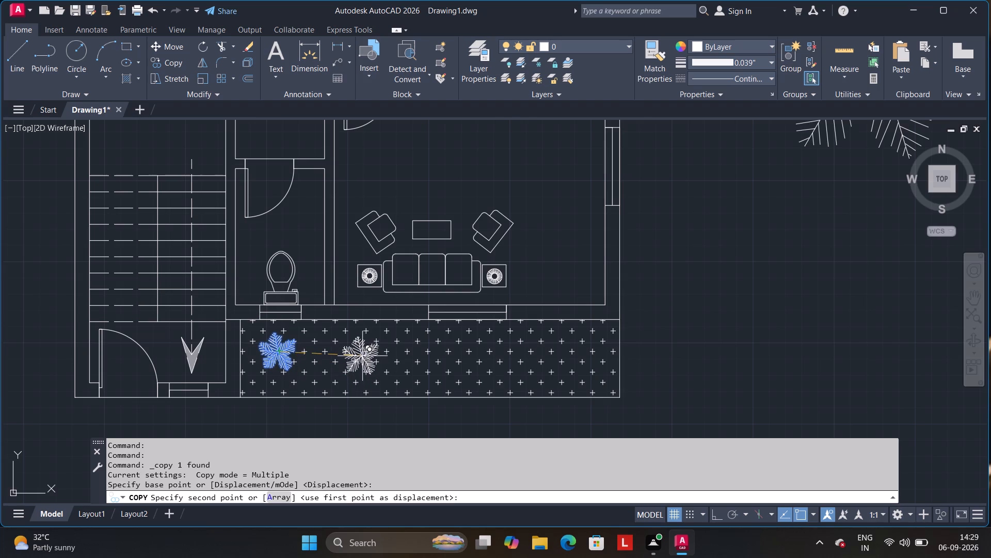
left_click(365, 352)
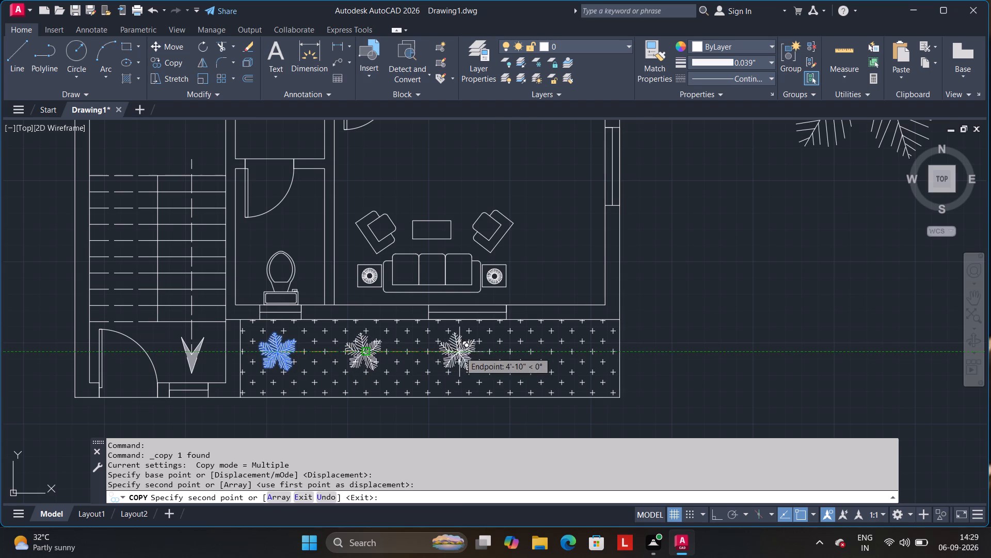
left_click(580, 354)
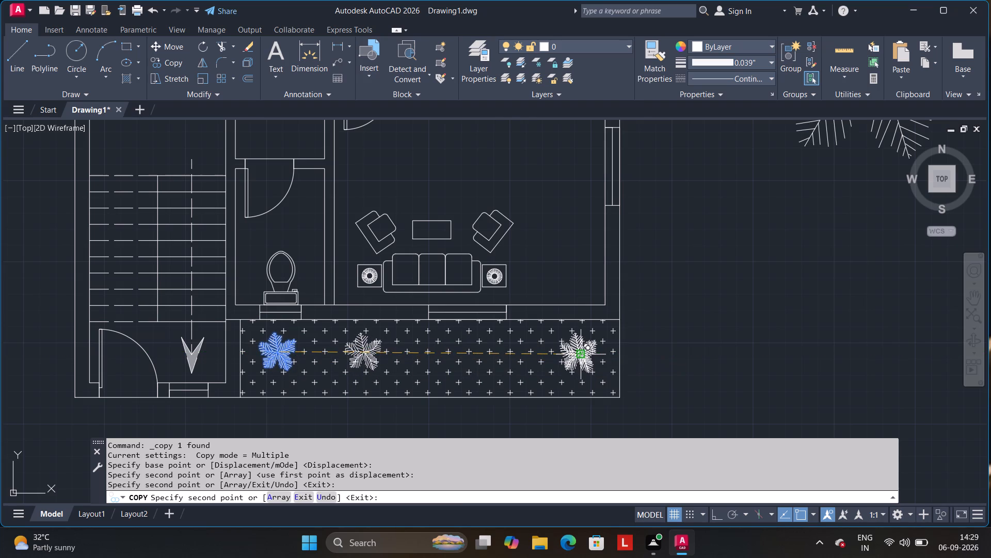
left_click(494, 357)
key("space")
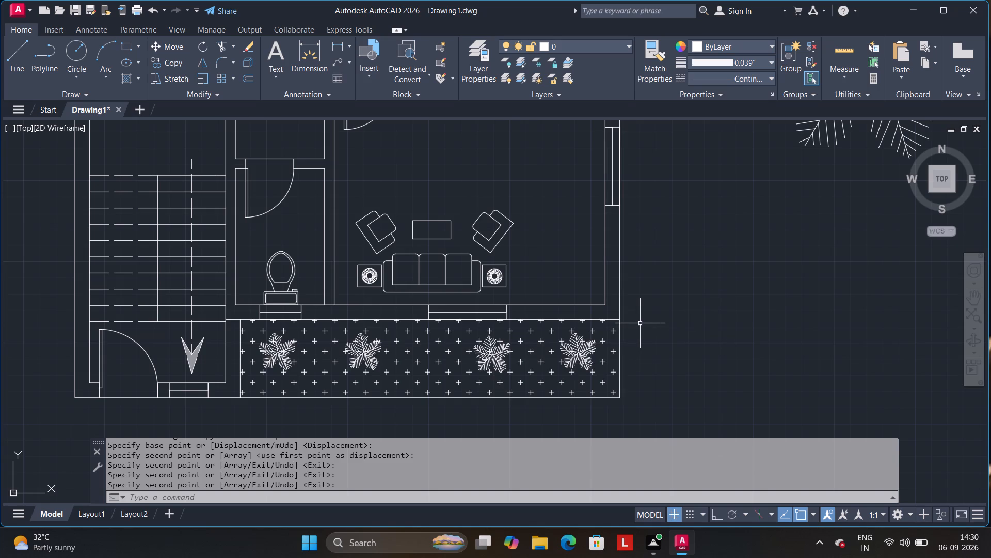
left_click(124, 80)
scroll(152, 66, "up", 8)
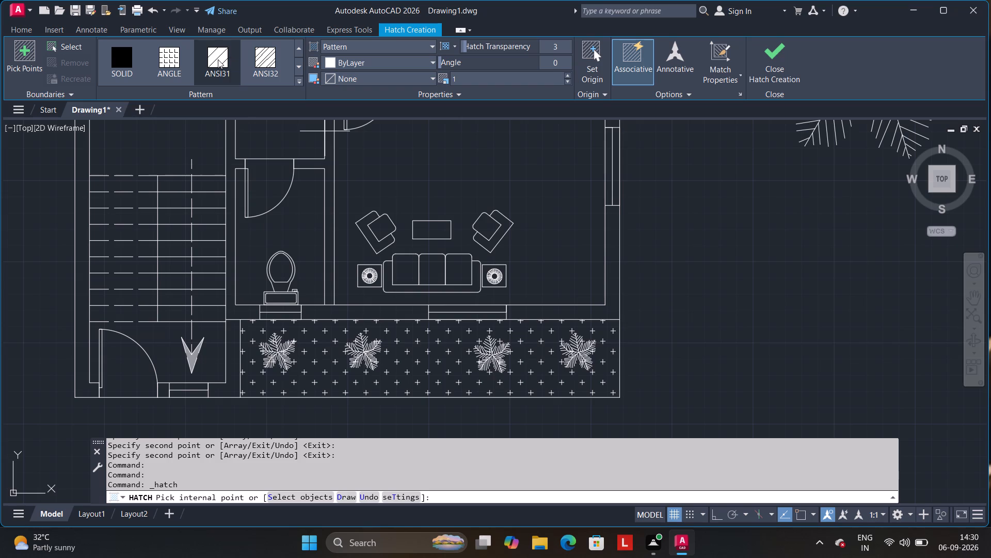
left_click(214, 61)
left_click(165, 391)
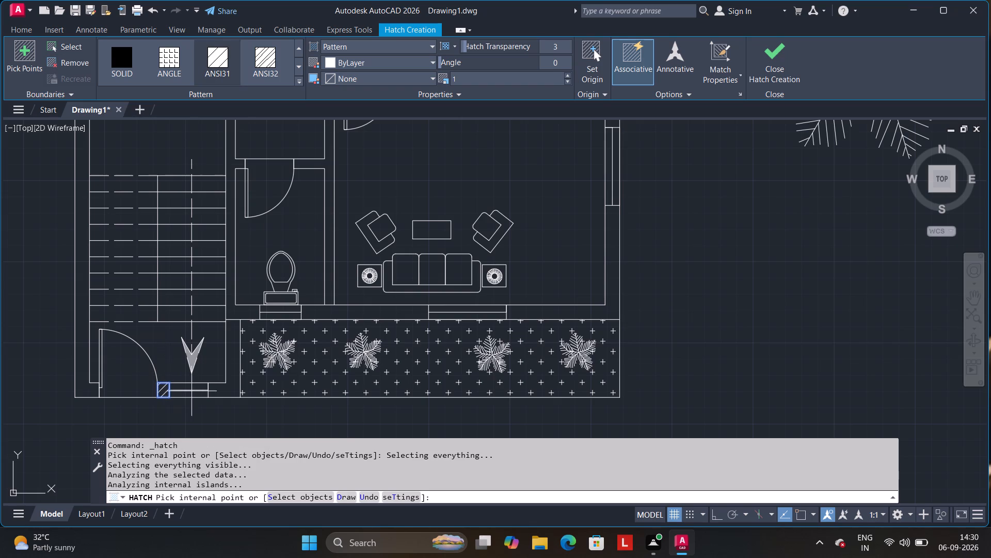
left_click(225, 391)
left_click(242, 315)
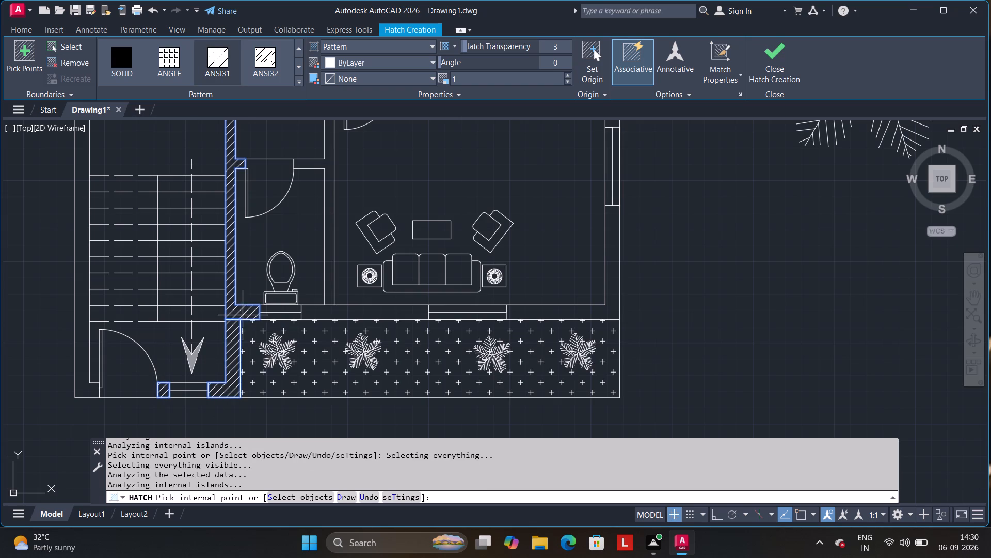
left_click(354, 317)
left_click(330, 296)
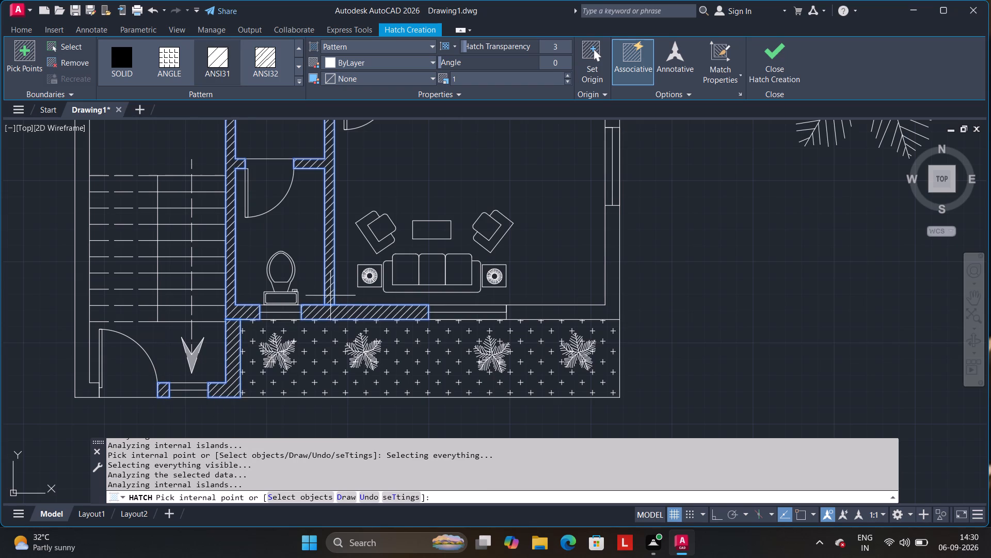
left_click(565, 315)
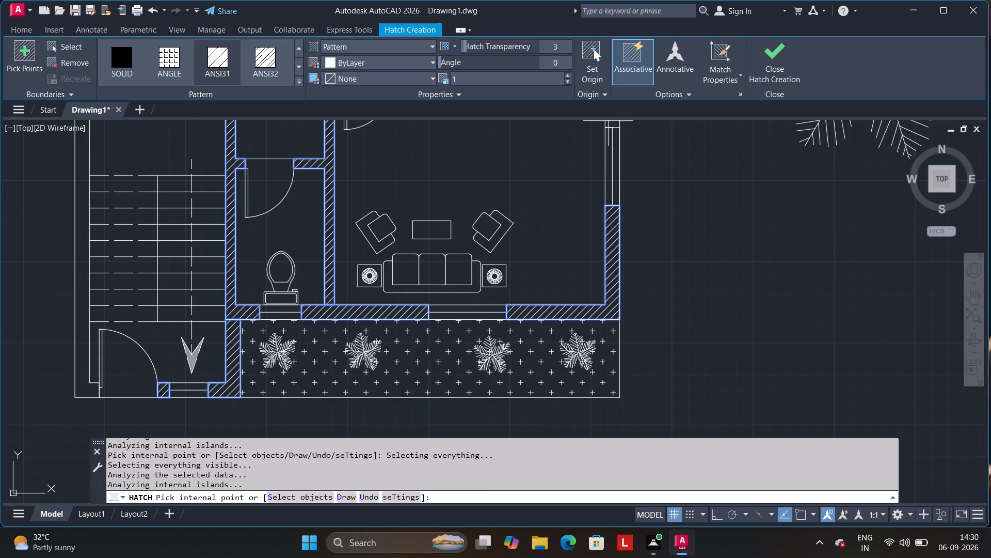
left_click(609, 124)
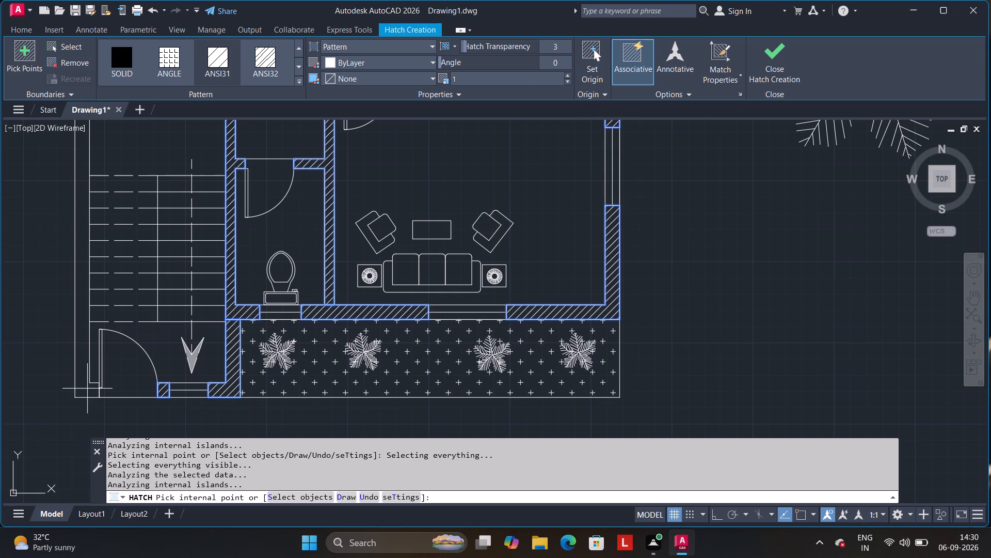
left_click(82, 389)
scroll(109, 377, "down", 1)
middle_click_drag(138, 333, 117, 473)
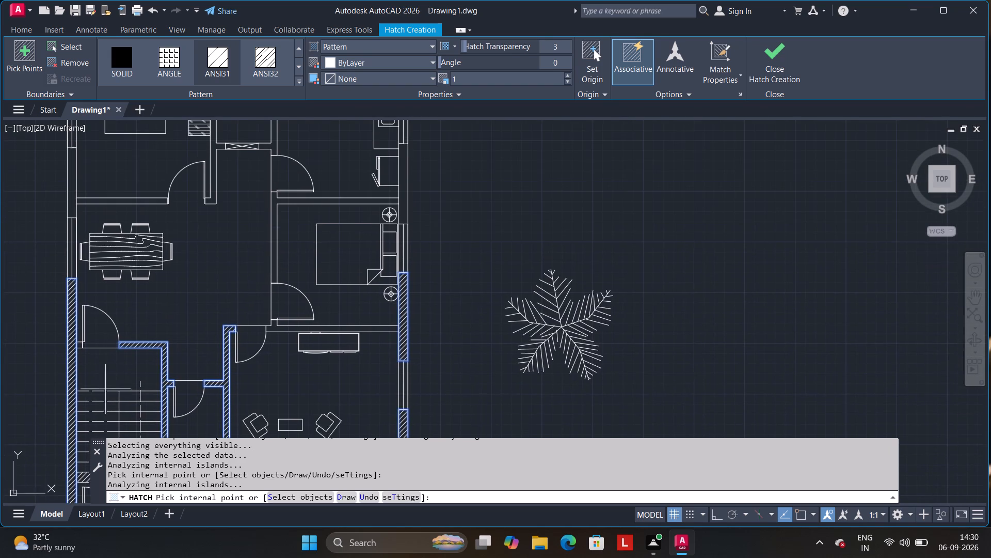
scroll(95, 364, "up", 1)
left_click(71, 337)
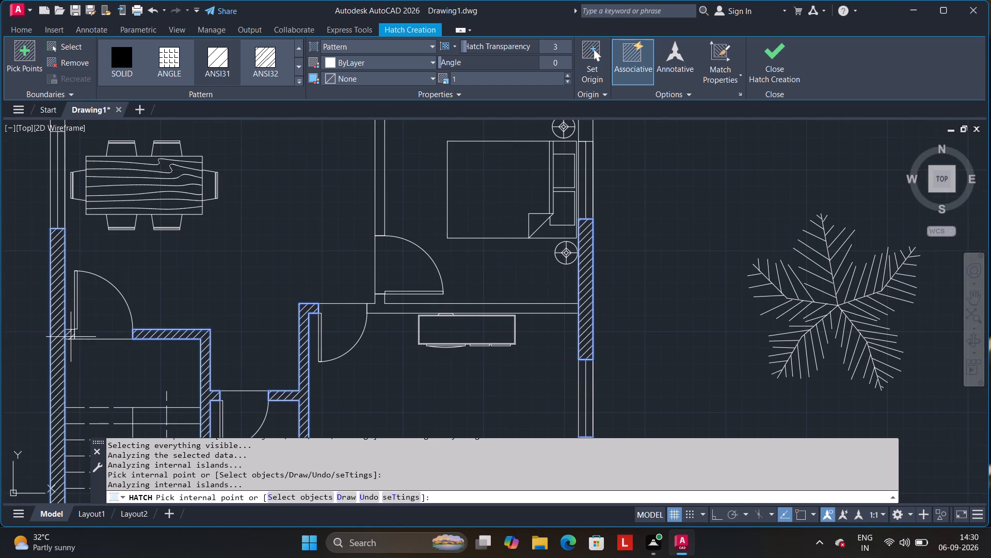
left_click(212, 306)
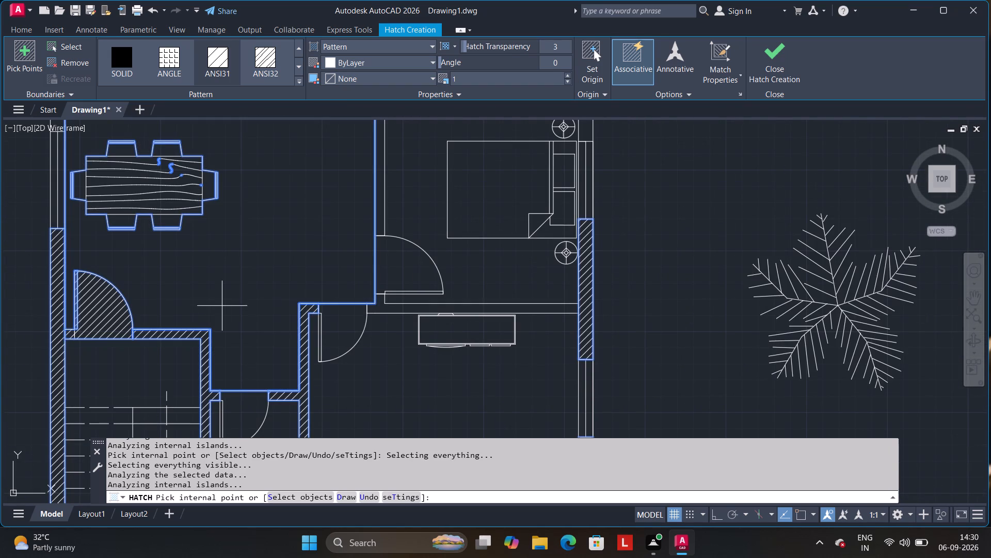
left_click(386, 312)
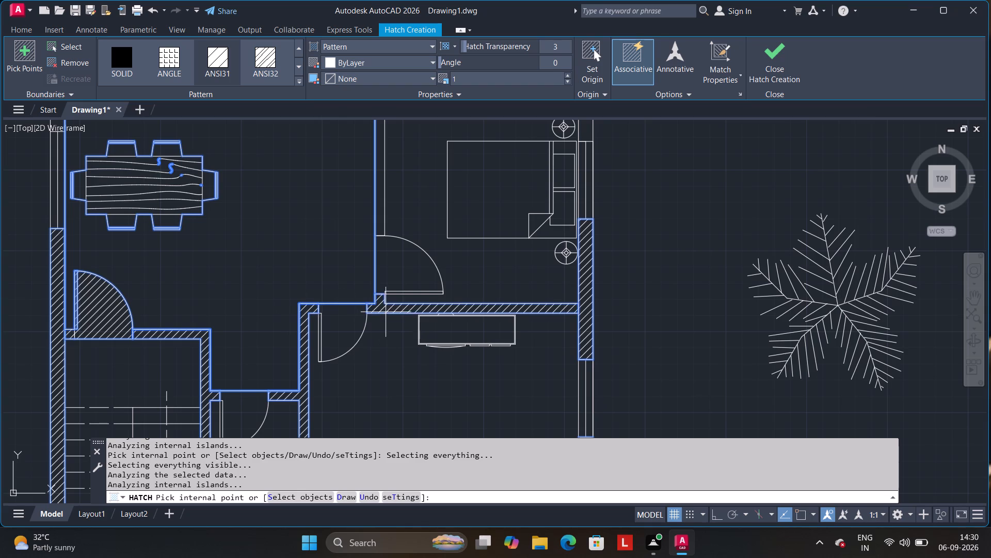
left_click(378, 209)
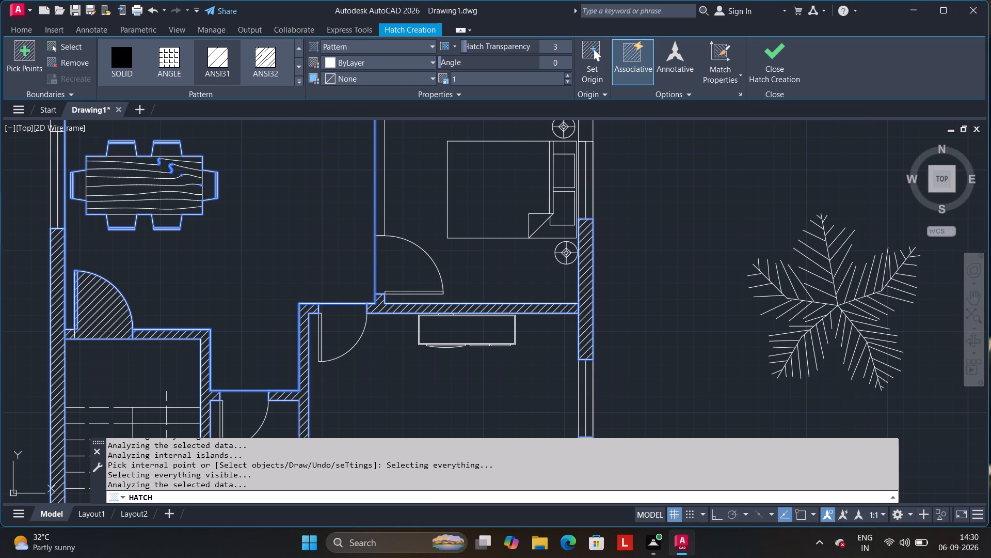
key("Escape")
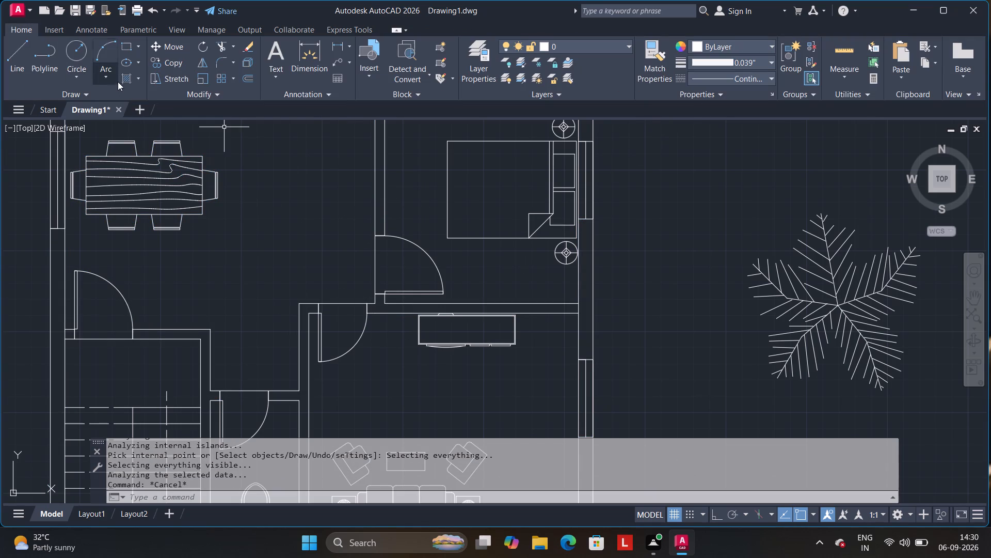
Start an ANSI31 hatch and fill the eastern bedroom's west and south walls, the toilet's east wall, and the adjoining eastern exterior wall sections.
left_click(133, 84)
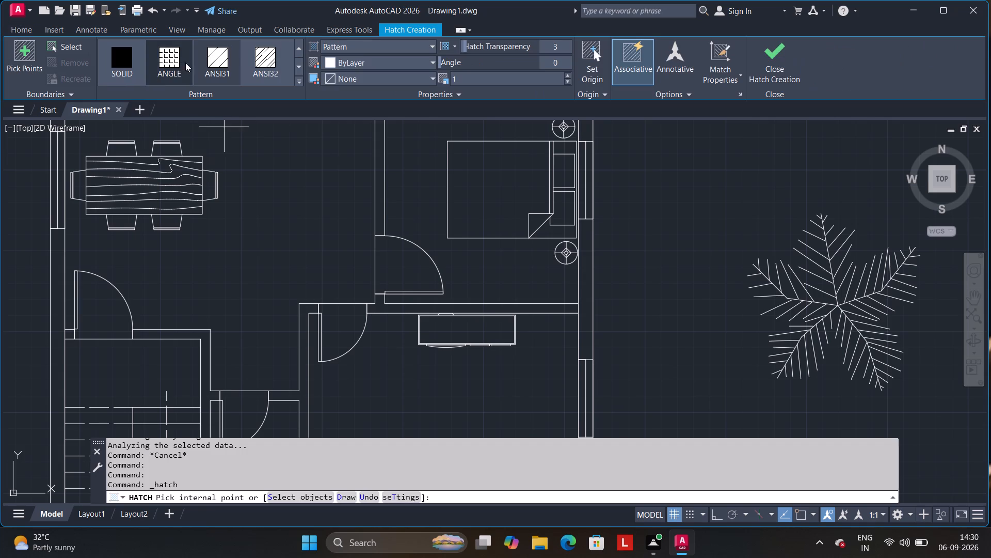
left_click(206, 64)
left_click(214, 64)
left_click(218, 65)
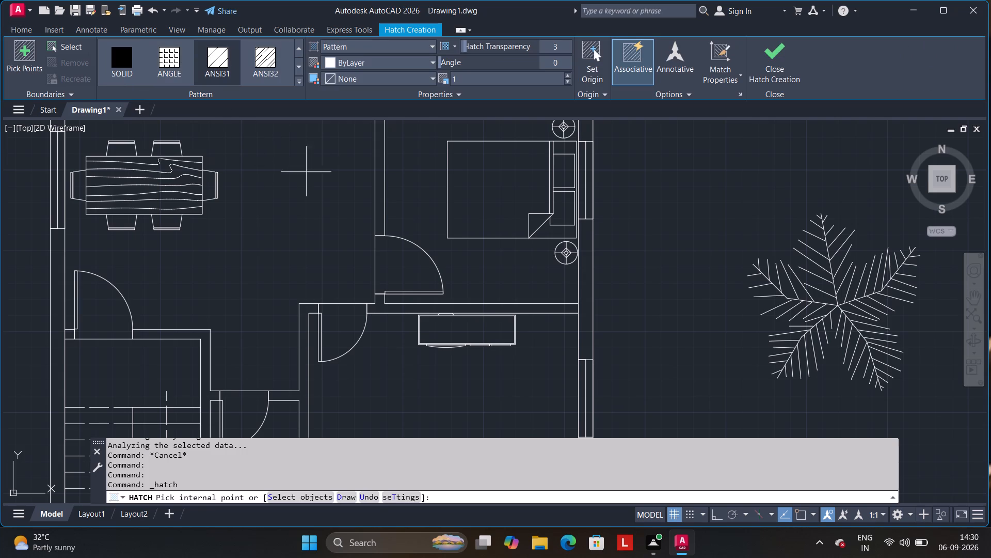
left_click(381, 192)
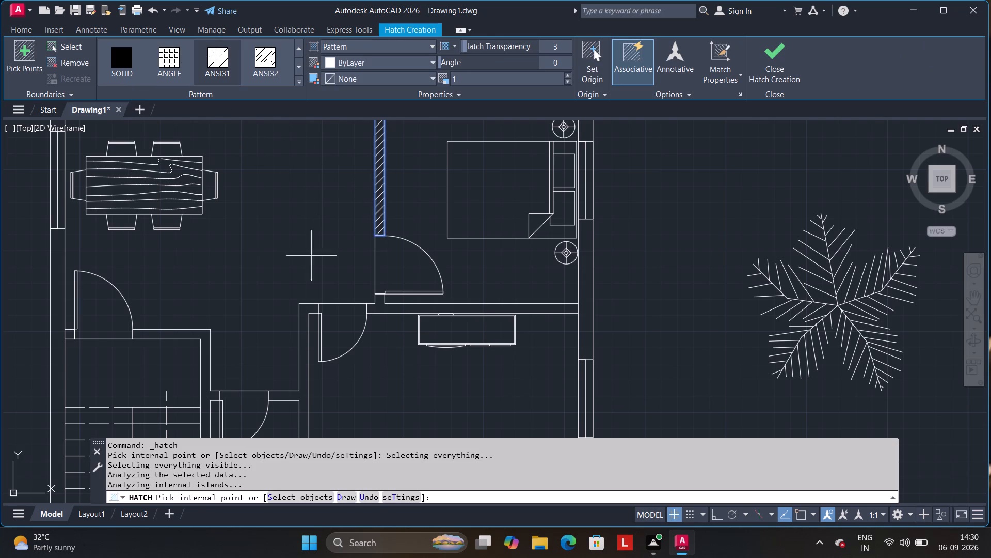
left_click(309, 311)
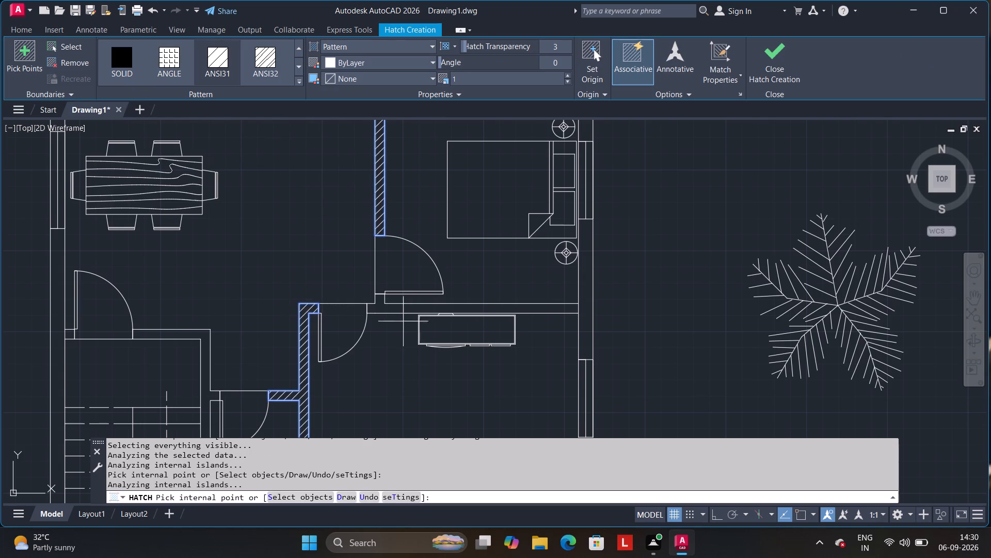
left_click(407, 307)
left_click(584, 318)
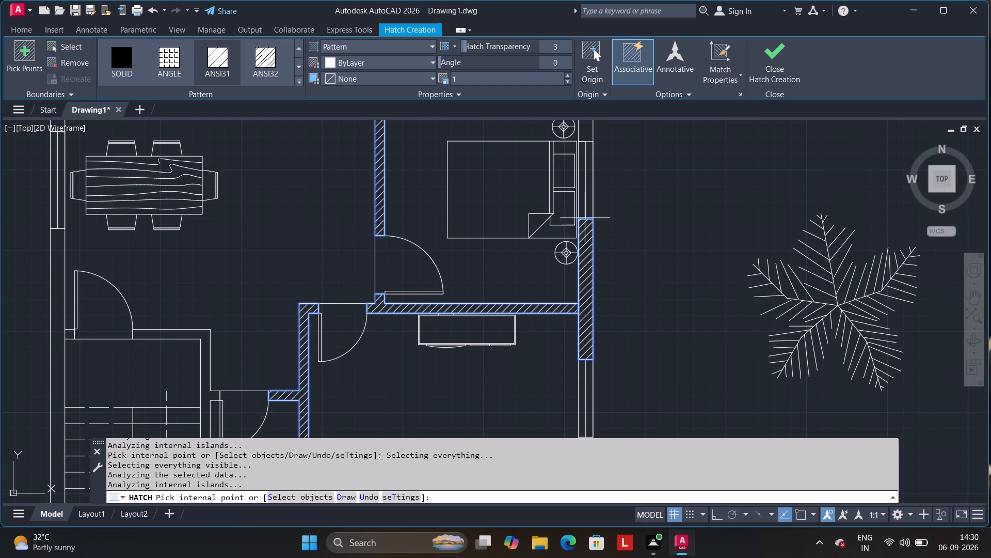
left_click(586, 135)
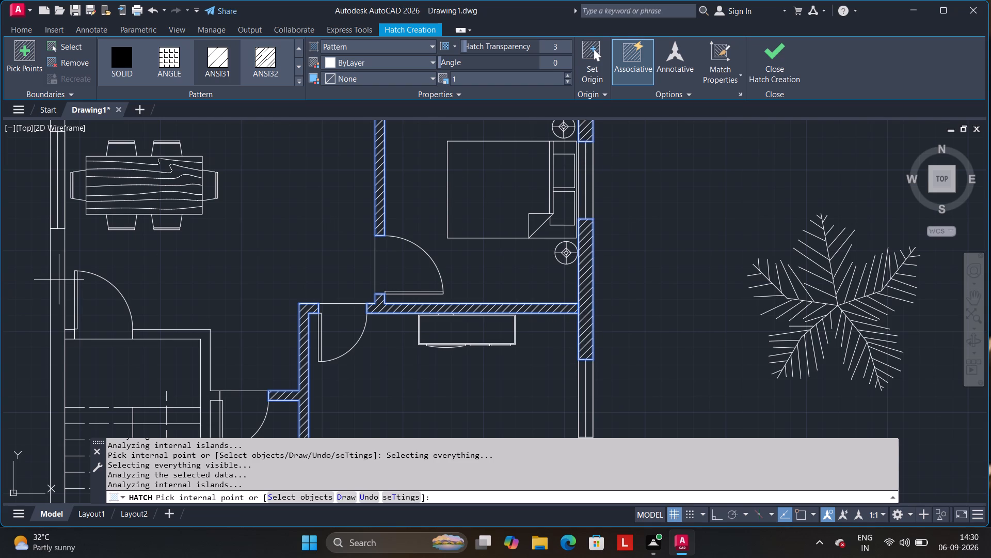
Add the western exterior wall, the wall stub beside the dining-area door and the wall north of the staircase to the ANSI31 hatch.
left_click(59, 280)
left_click(72, 336)
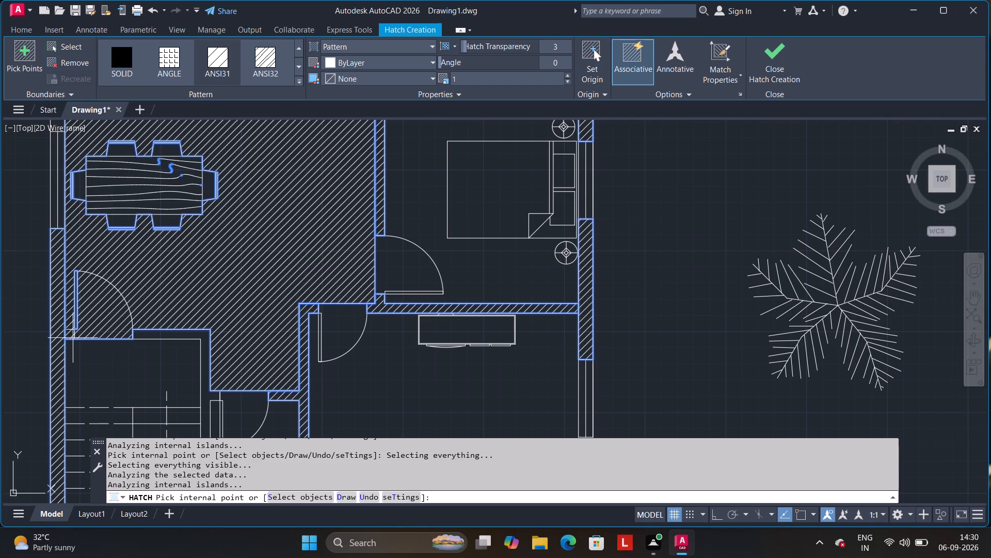
left_click(187, 305)
left_click(171, 339)
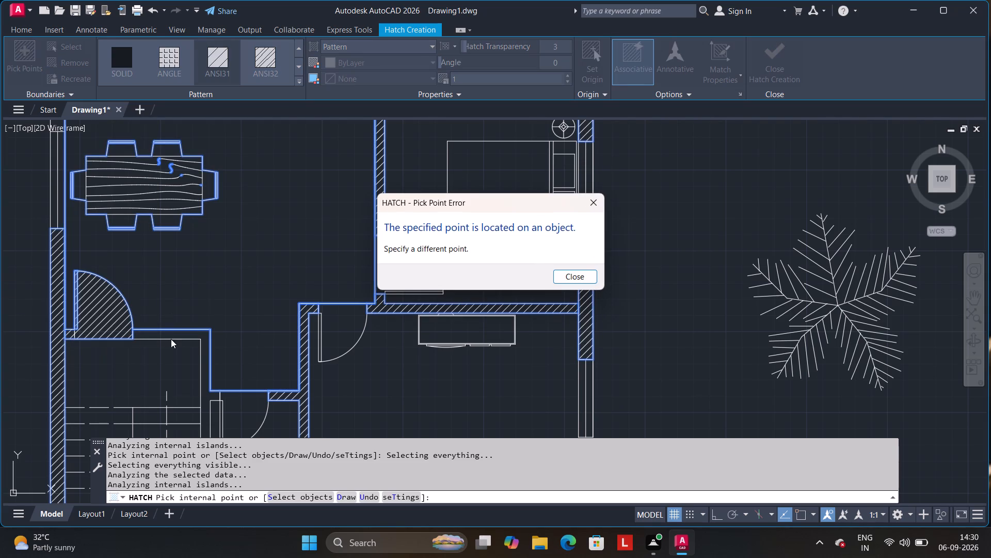
left_click(570, 278)
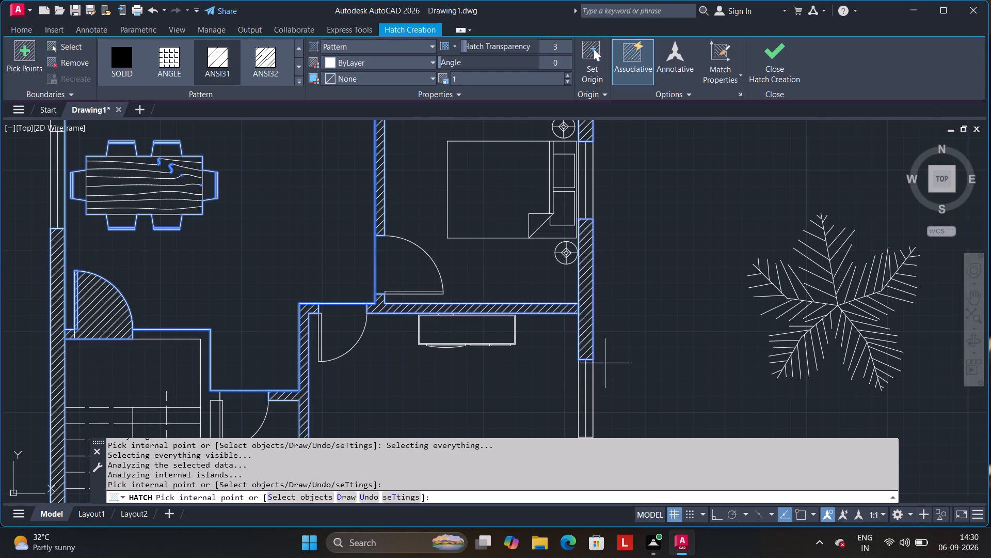
left_click(172, 335)
scroll(215, 316, "down", 1)
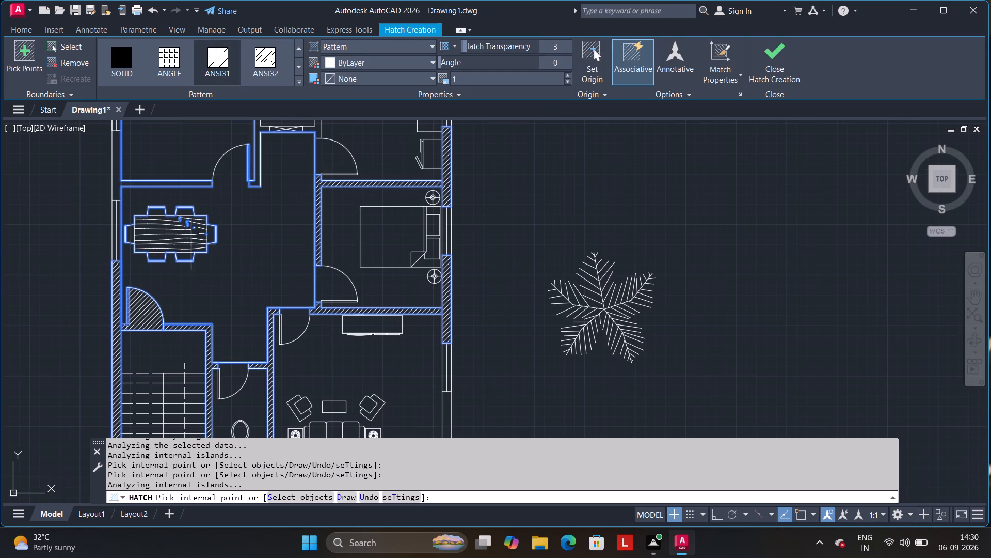
left_click(216, 233)
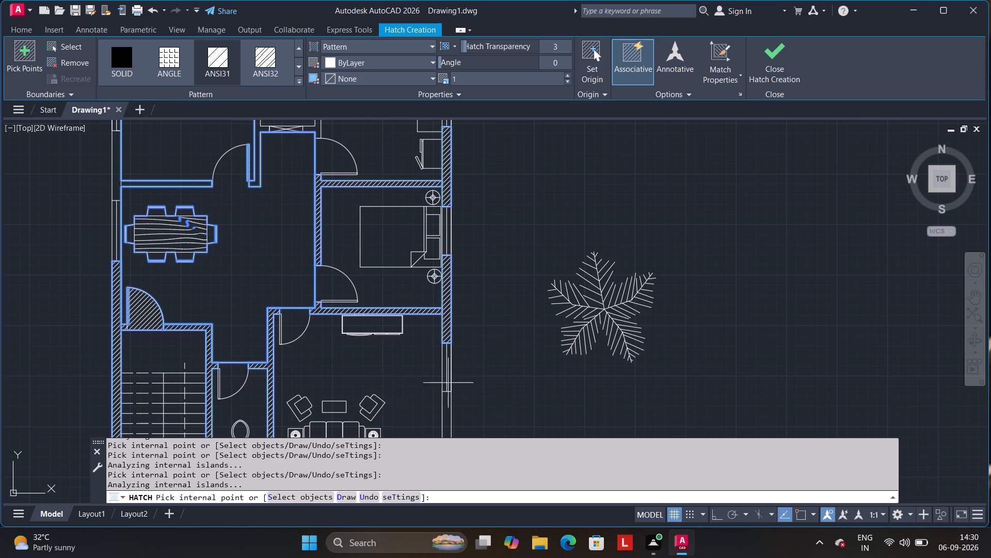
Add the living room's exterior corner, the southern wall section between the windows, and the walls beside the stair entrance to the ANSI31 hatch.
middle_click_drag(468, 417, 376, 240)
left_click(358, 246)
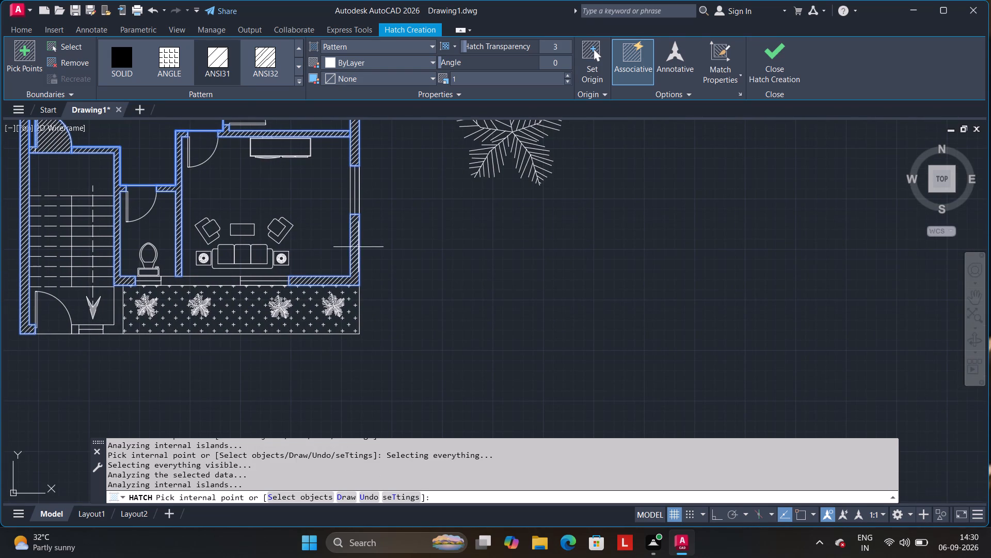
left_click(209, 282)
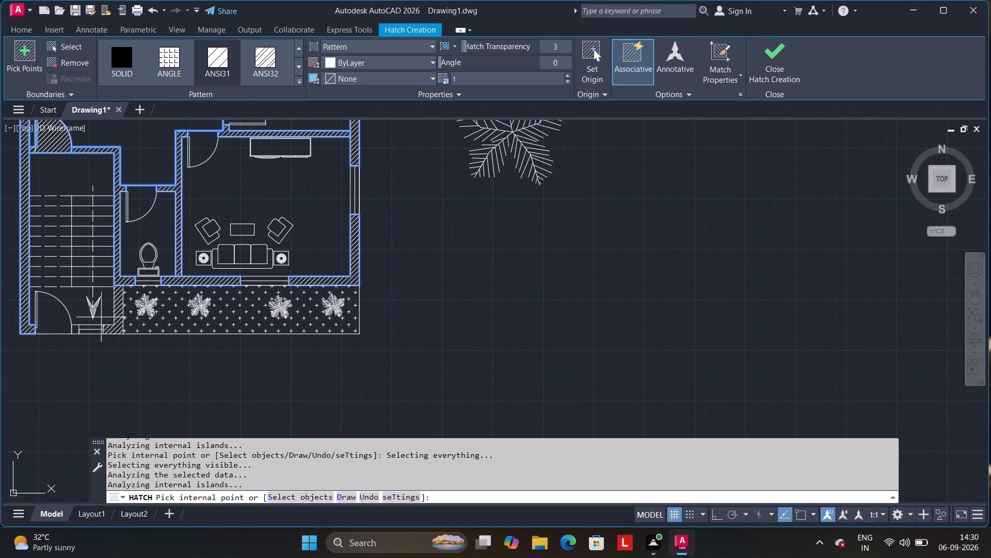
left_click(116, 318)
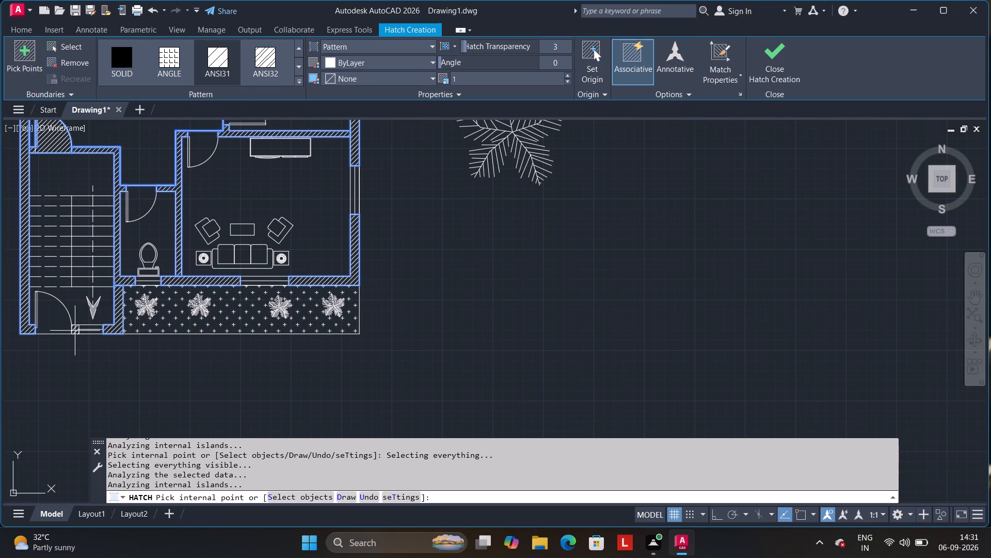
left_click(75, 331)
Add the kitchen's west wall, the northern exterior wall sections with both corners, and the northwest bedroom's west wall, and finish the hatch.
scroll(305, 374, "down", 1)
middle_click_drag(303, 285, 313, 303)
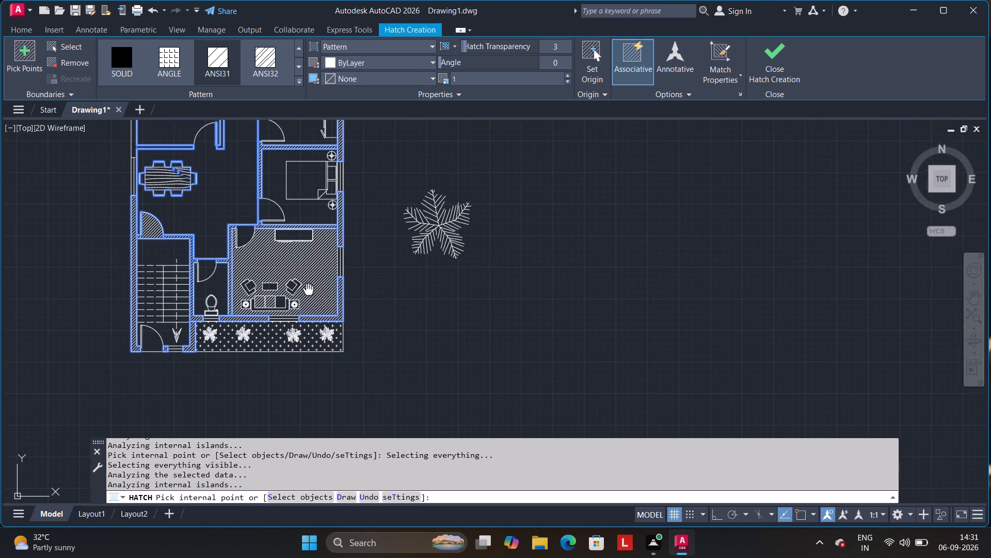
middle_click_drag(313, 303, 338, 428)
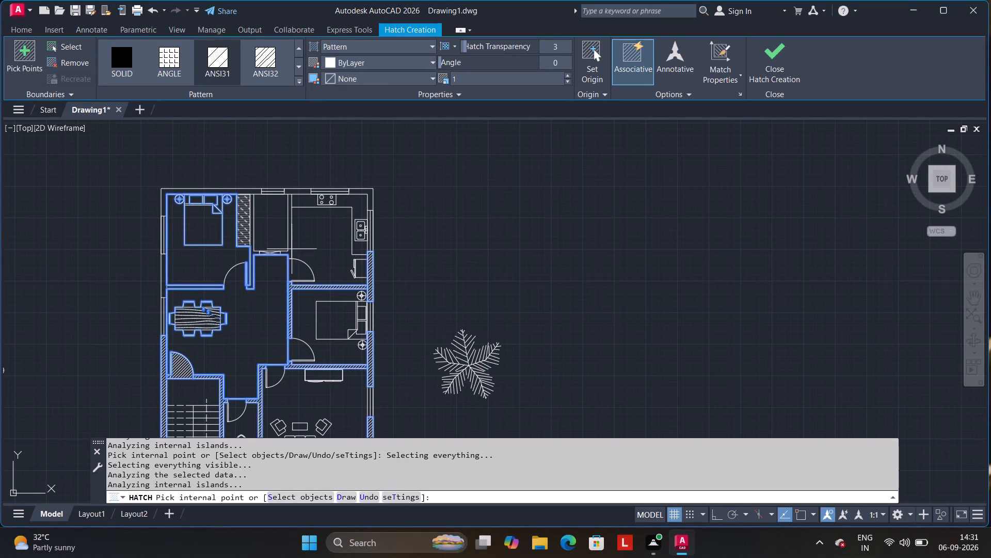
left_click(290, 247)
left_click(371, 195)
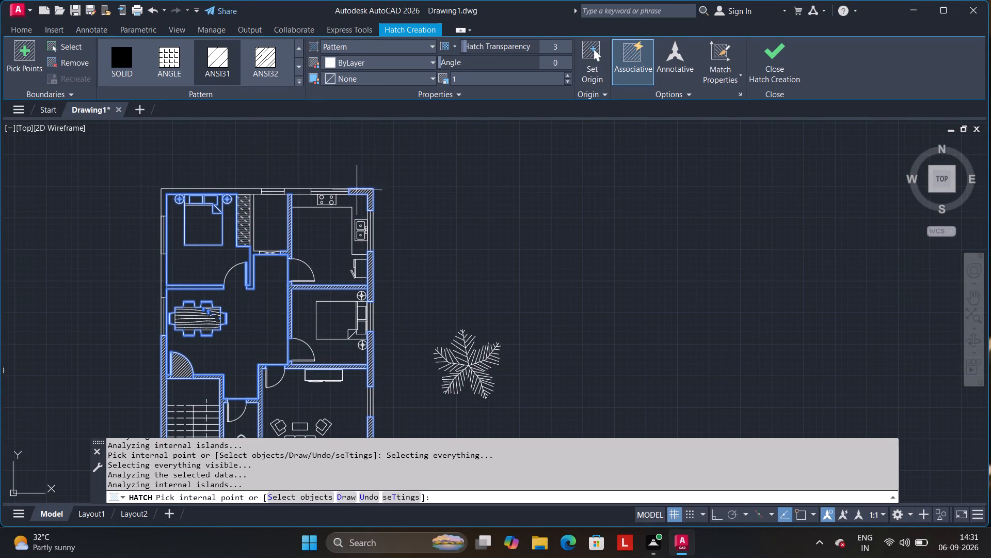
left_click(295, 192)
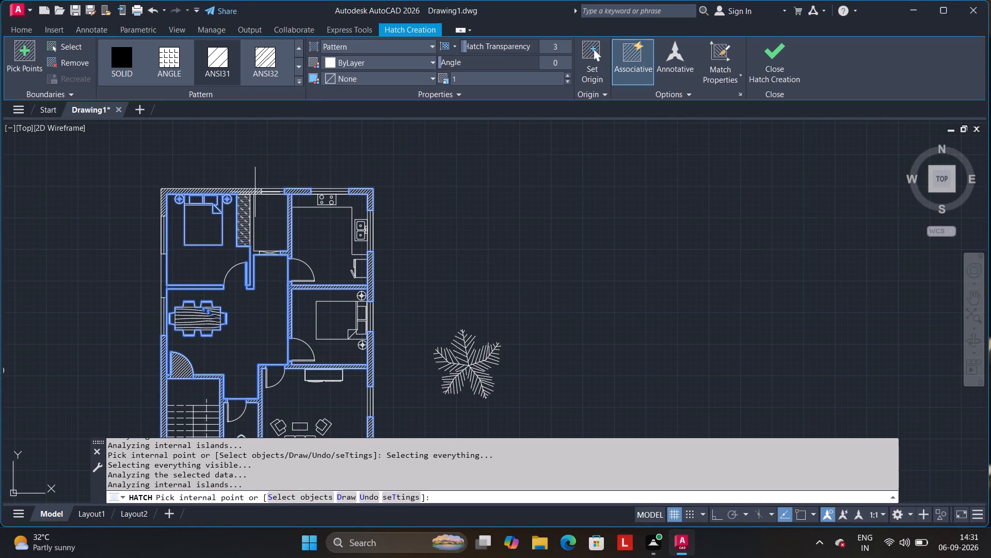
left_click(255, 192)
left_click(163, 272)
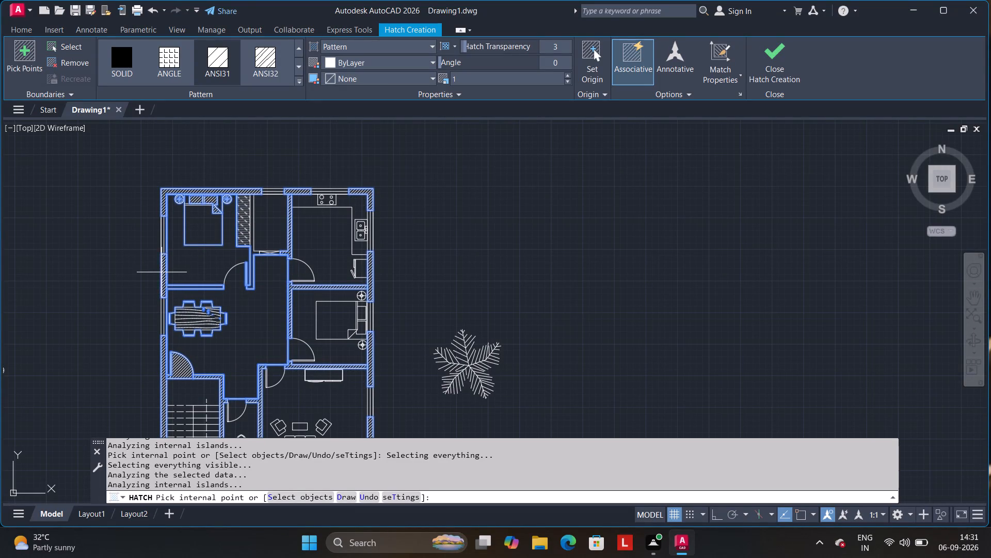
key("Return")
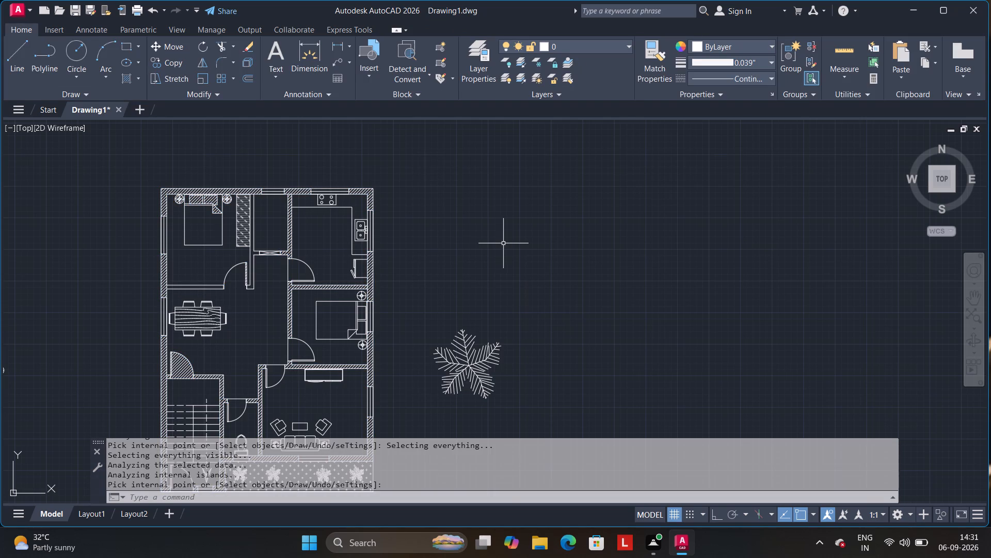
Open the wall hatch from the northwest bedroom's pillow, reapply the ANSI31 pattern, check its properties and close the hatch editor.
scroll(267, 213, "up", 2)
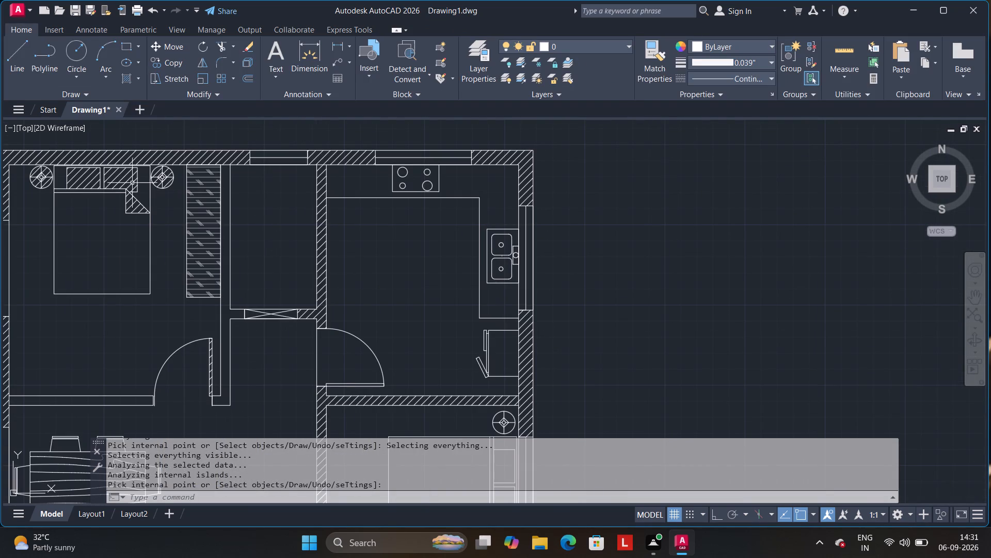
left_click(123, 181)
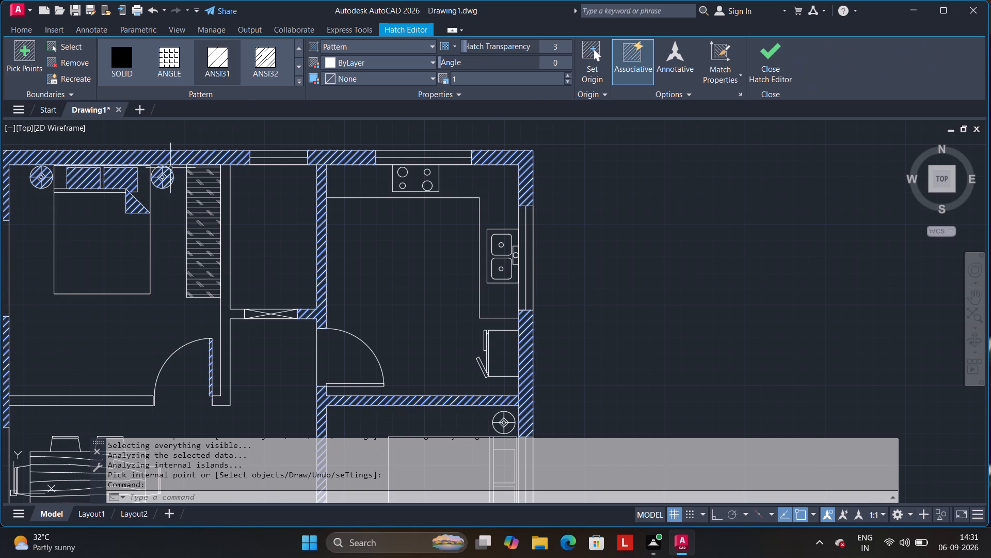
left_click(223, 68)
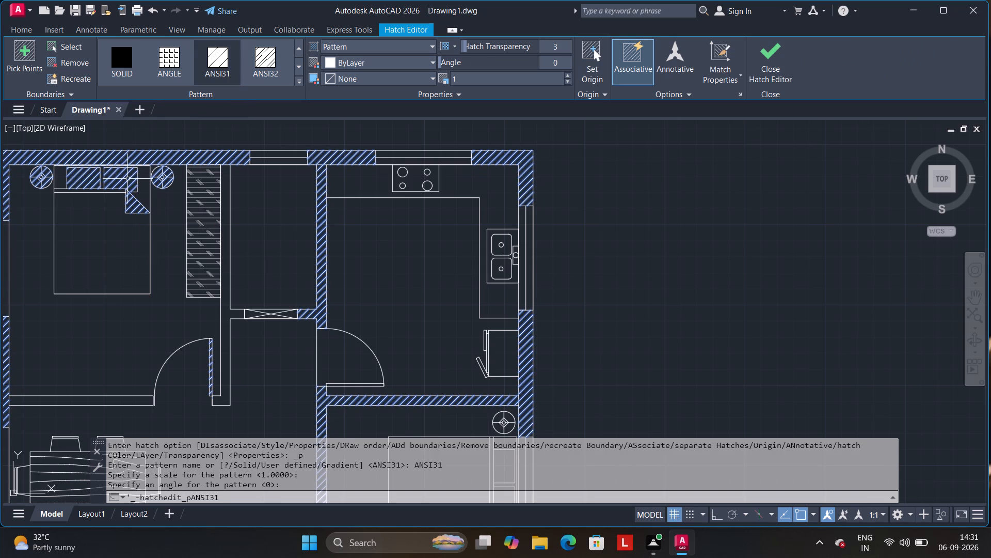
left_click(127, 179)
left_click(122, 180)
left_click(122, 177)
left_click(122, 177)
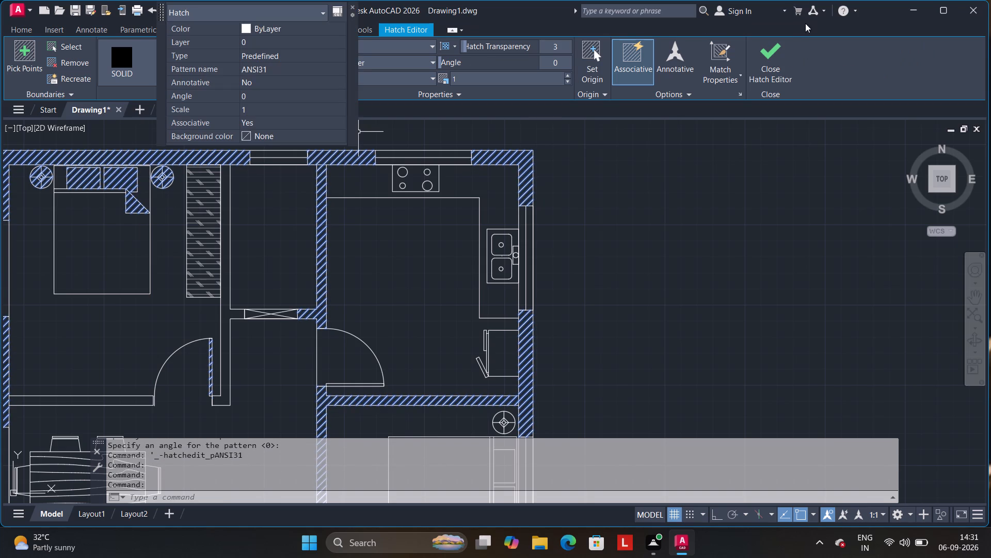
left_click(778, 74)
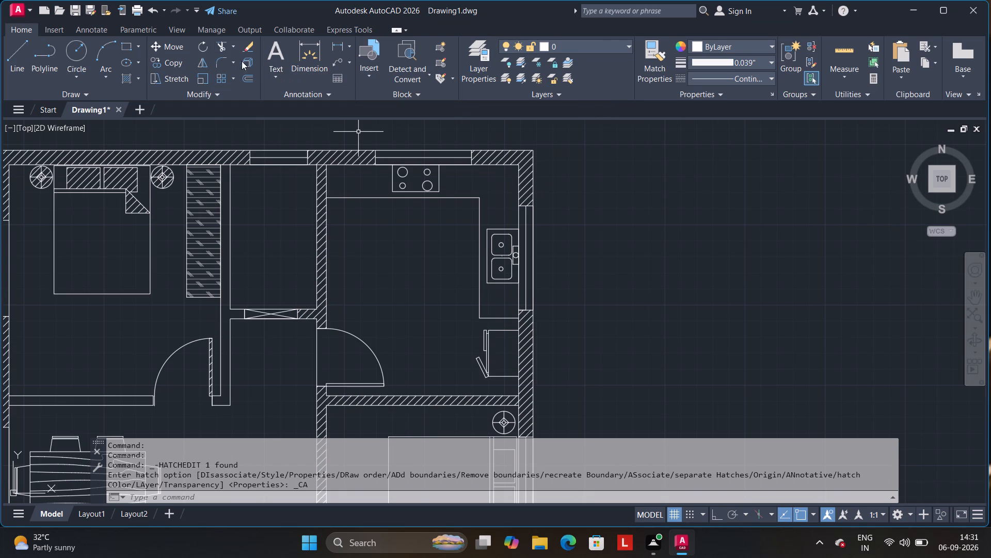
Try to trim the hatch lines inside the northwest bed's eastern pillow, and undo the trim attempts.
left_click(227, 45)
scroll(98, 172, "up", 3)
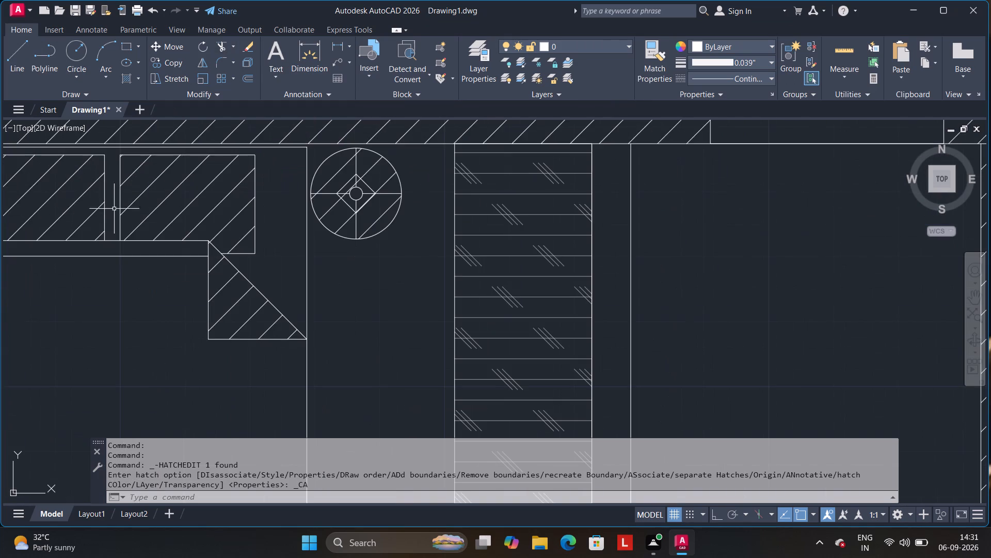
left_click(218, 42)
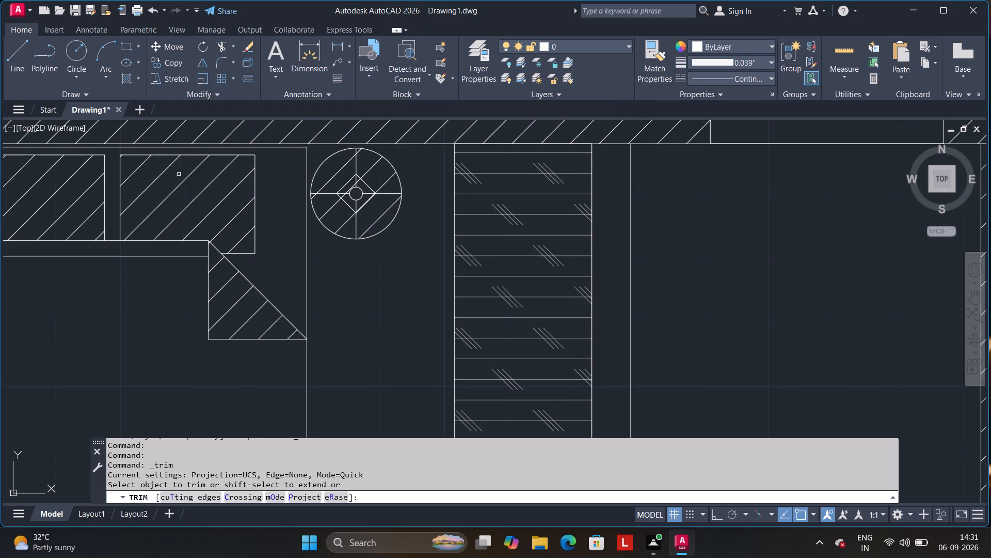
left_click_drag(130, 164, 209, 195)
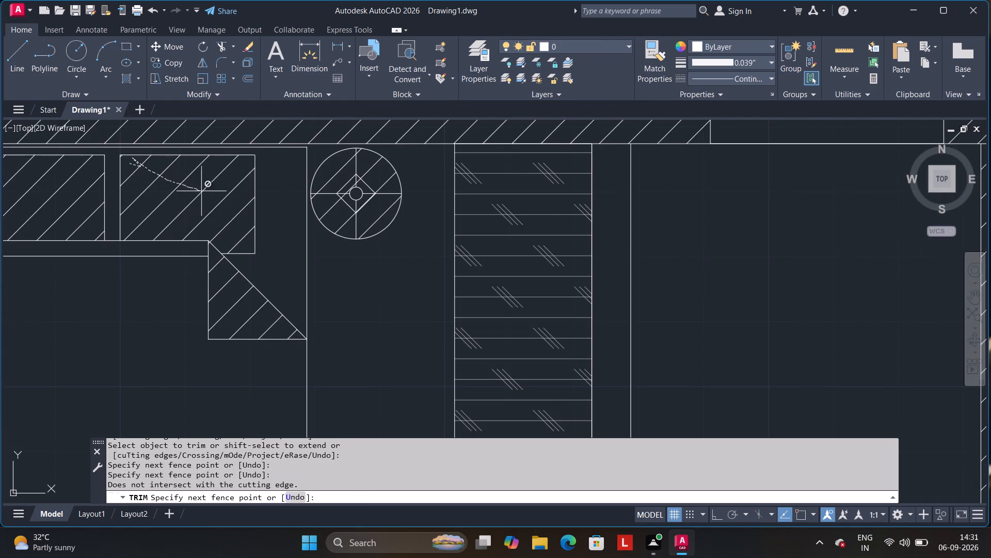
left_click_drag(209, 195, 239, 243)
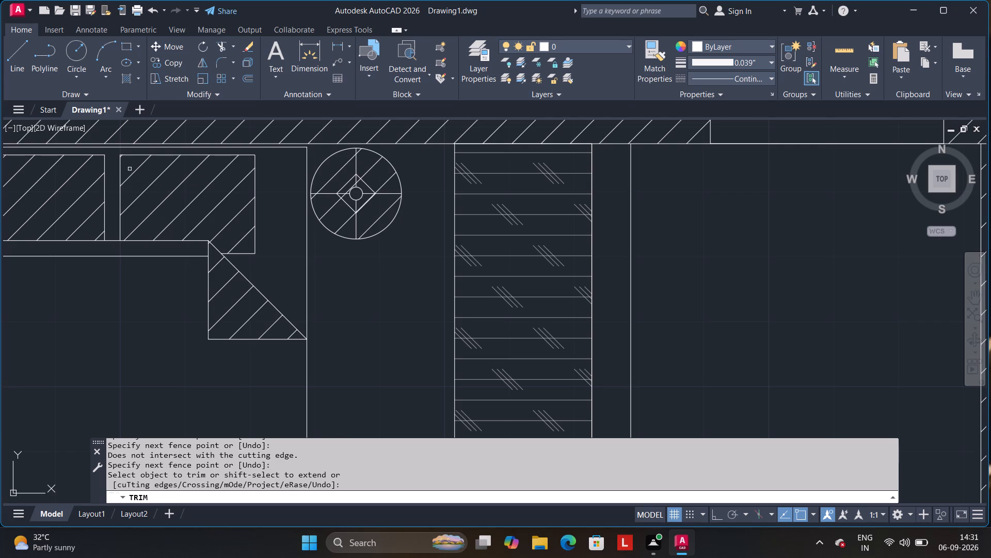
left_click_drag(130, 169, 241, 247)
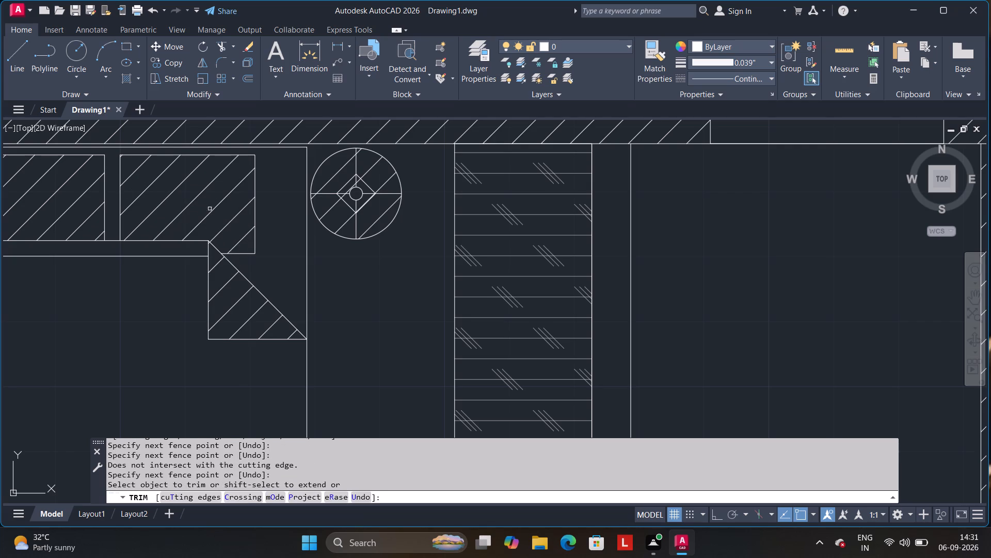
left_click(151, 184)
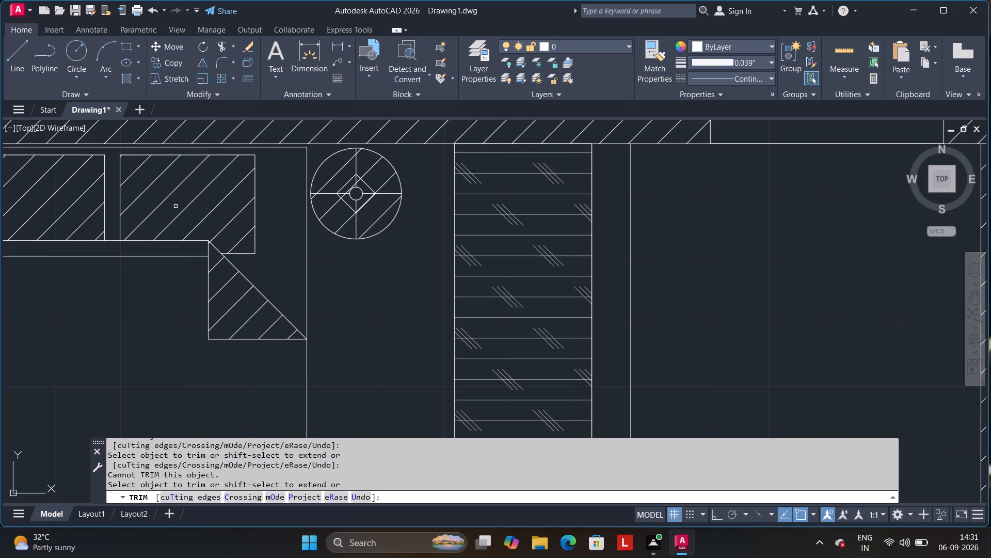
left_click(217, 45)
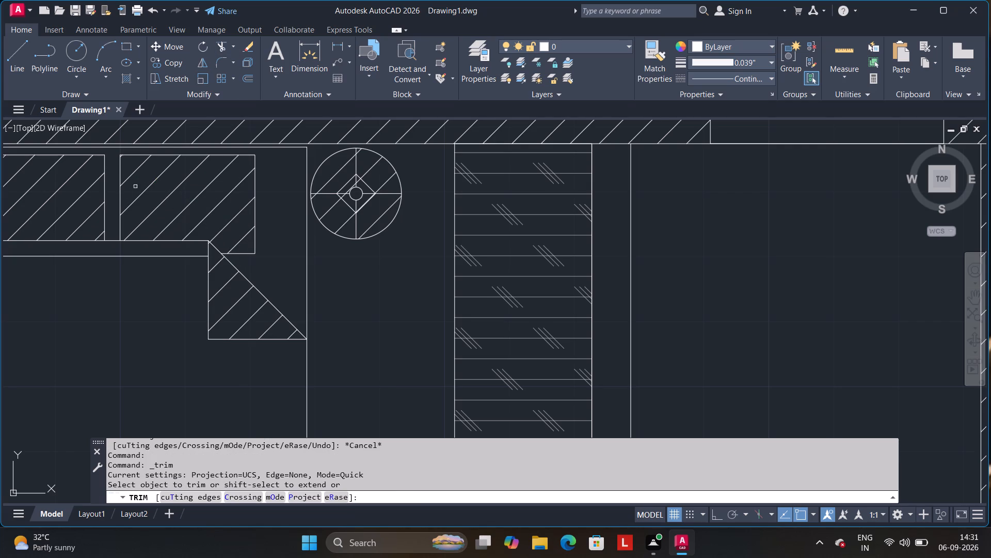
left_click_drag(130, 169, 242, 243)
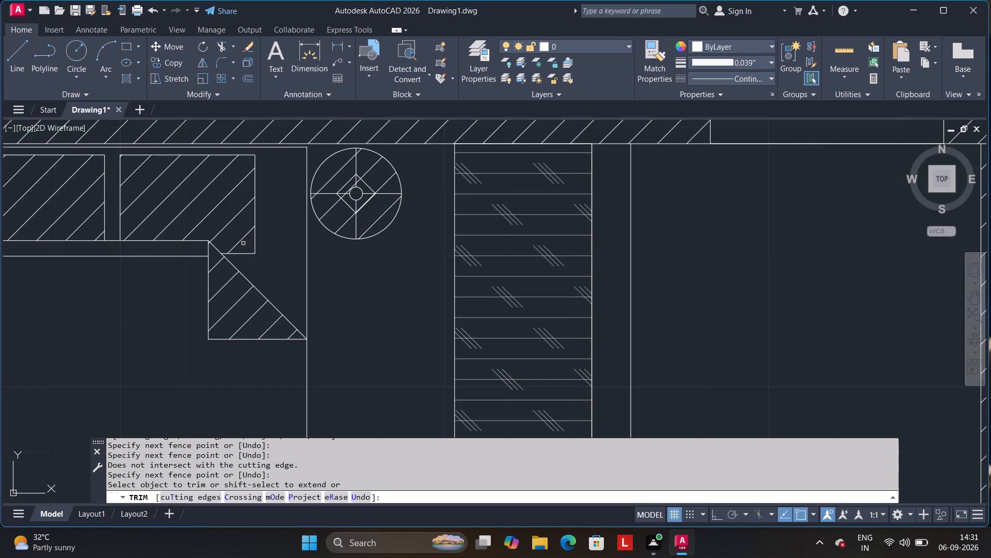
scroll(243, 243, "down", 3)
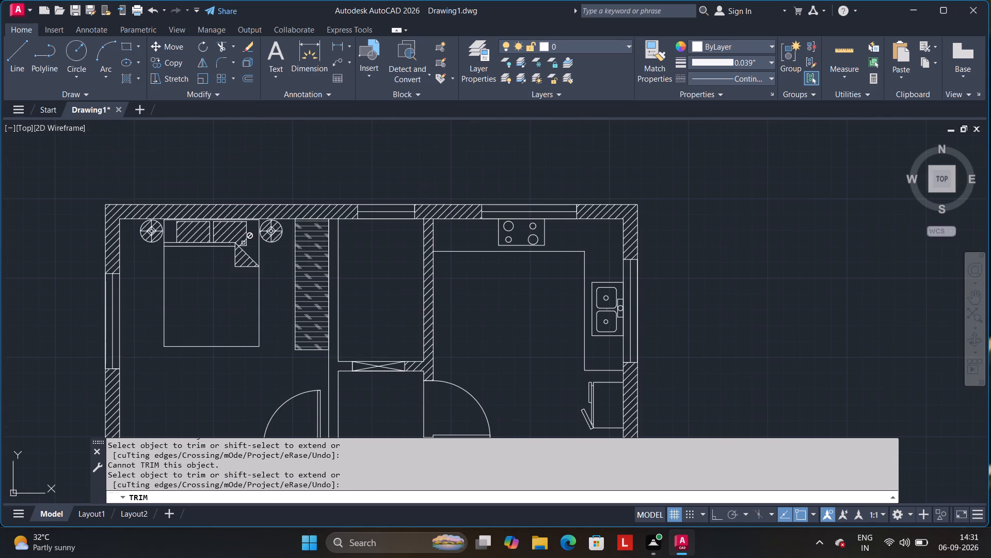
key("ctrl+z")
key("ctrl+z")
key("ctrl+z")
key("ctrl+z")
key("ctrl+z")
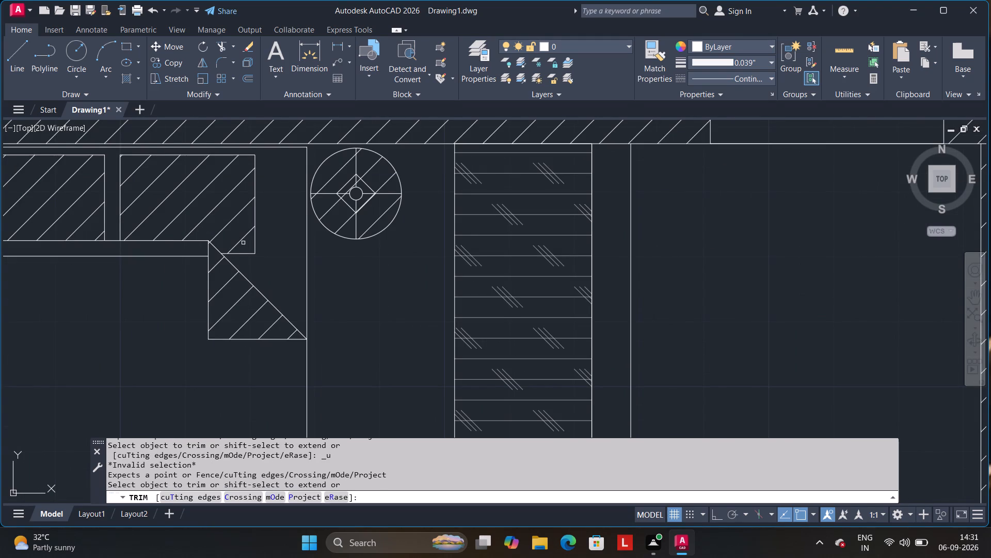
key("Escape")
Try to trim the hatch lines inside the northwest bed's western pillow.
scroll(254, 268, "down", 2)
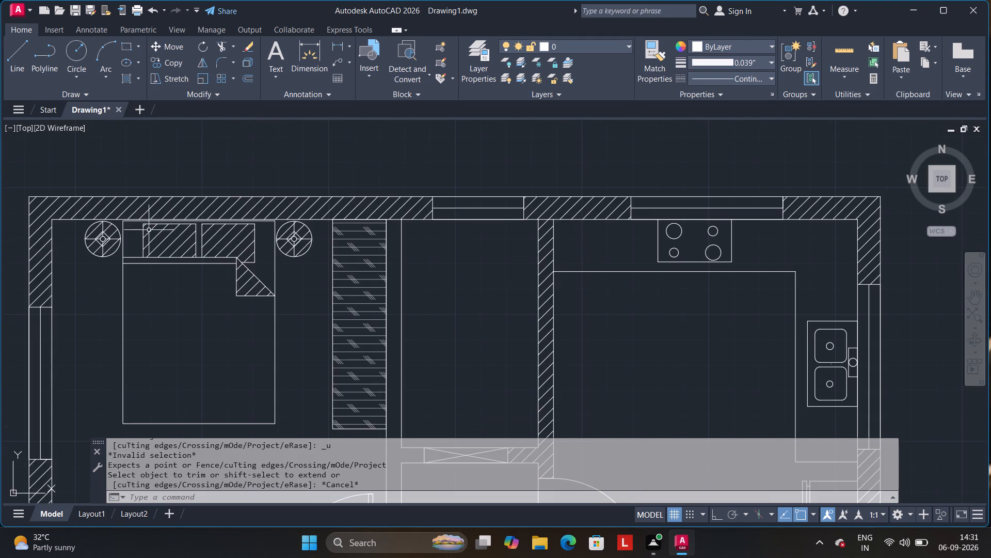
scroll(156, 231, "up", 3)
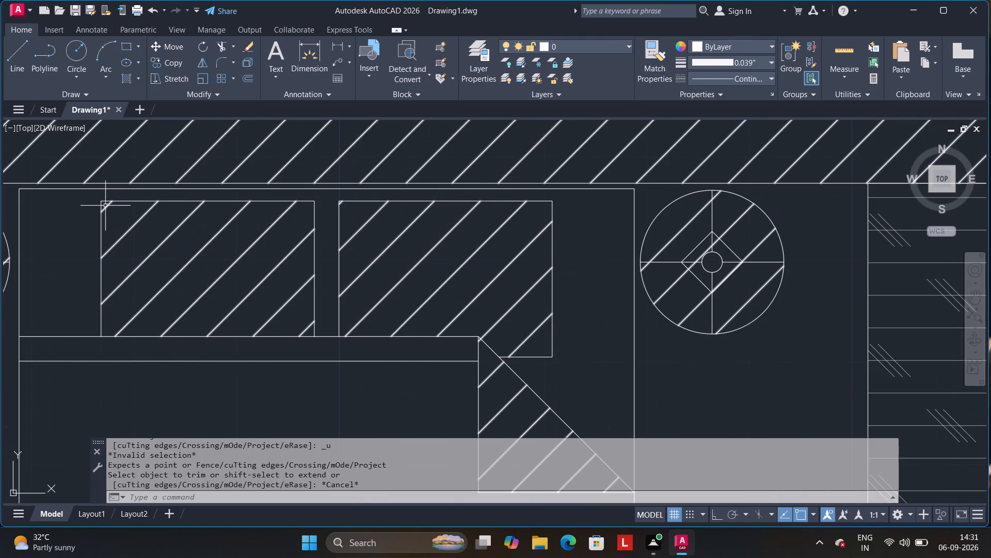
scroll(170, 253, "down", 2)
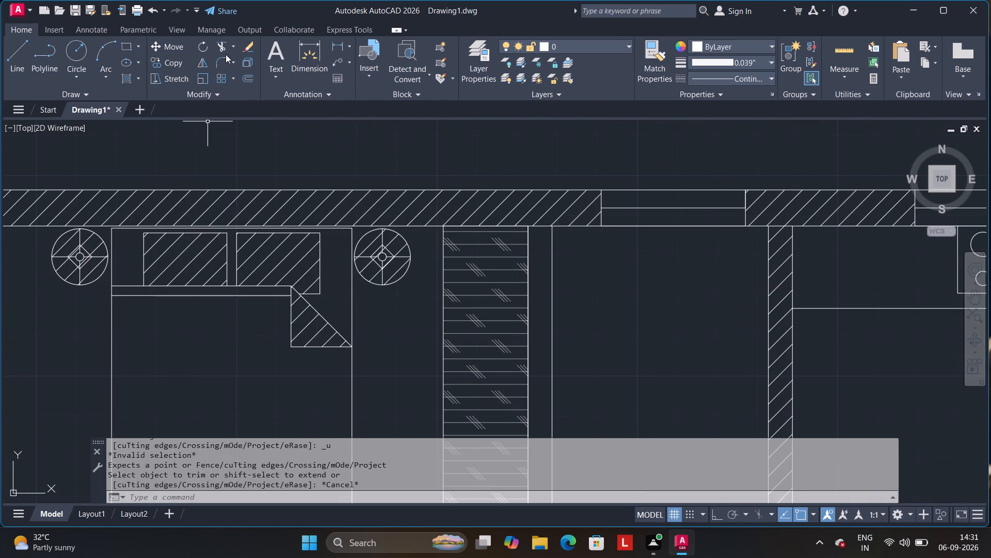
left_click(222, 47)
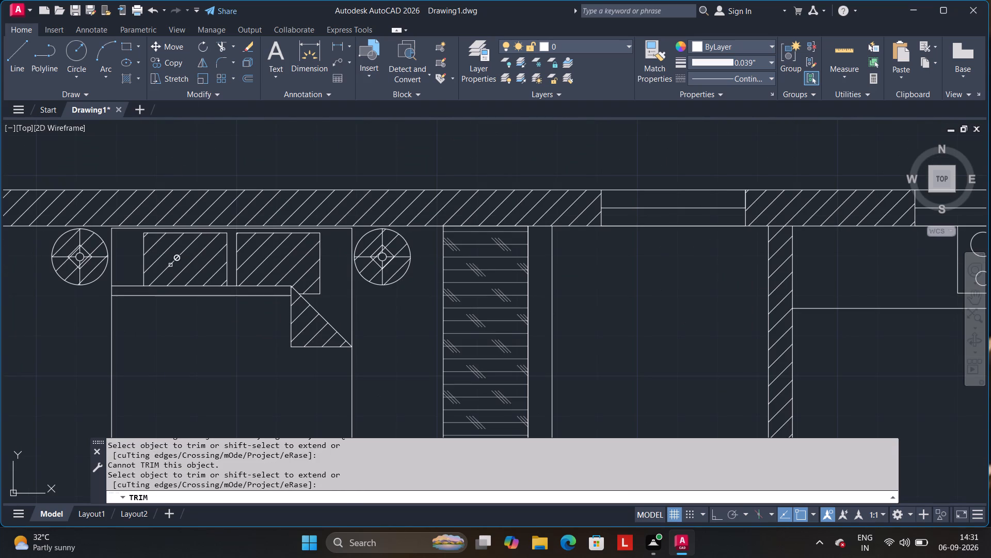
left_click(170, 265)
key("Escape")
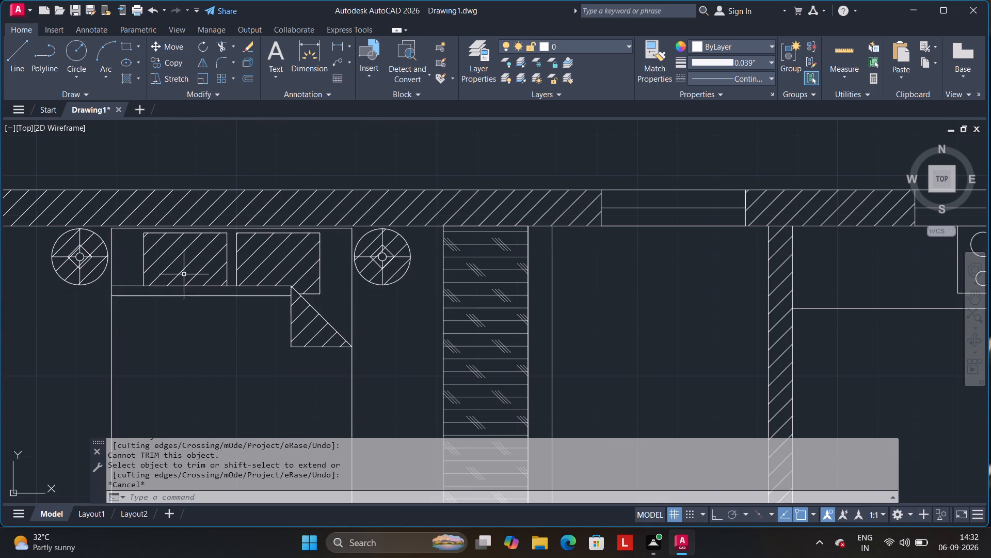
Delete the entire ANSI31 wall hatch, including its fill on the northwest bed's pillows and bedside lamps.
left_click(186, 266)
key("Delete")
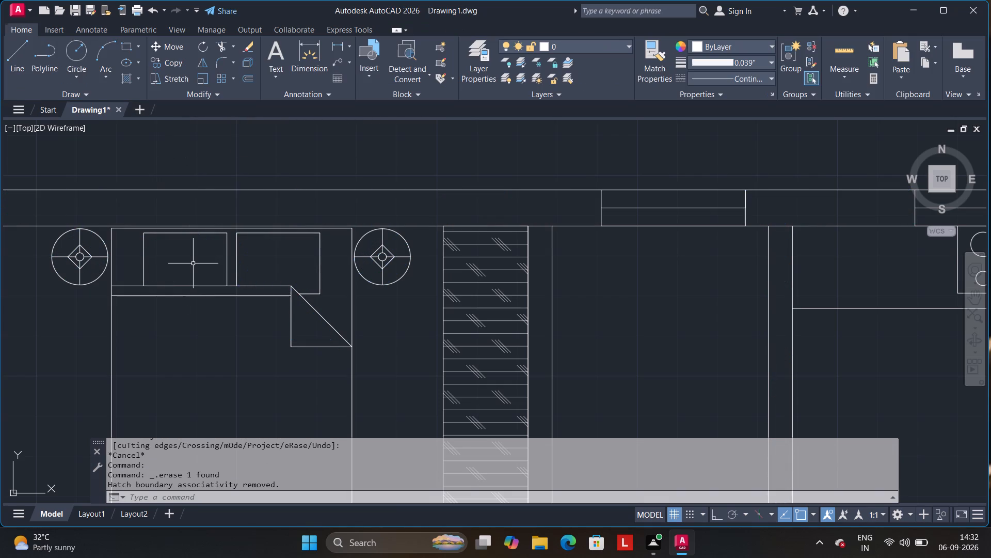
Start an ANSI31 hatch and fill the northwest corner wall, the north wall between the windows, and both partitions south of it.
left_click(122, 79)
left_click(193, 210)
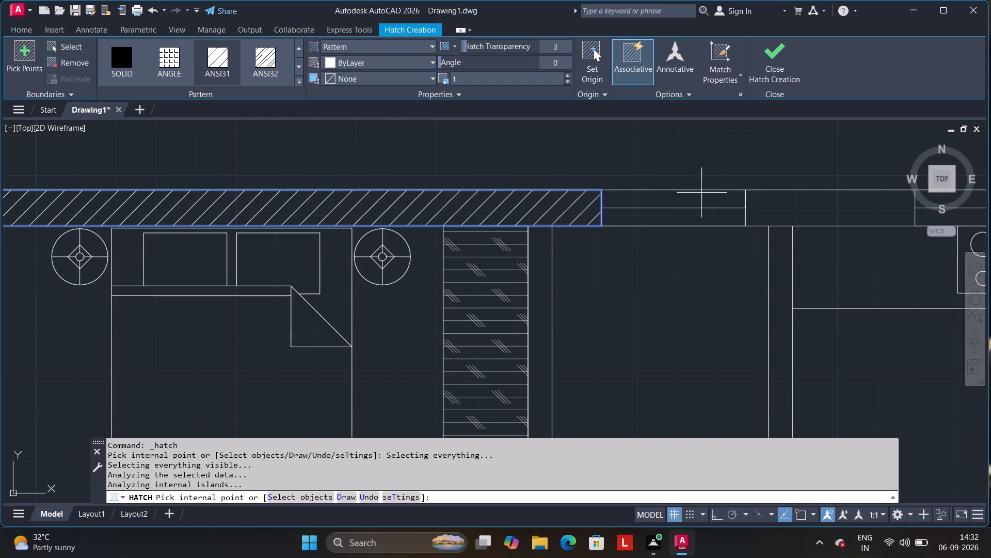
left_click(793, 206)
scroll(317, 262, "down", 1)
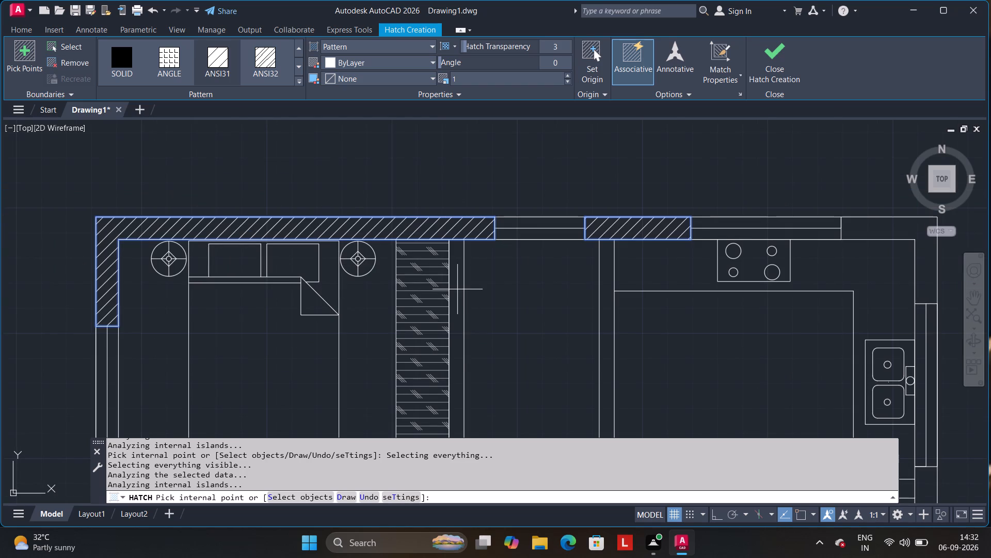
left_click(455, 292)
left_click(610, 293)
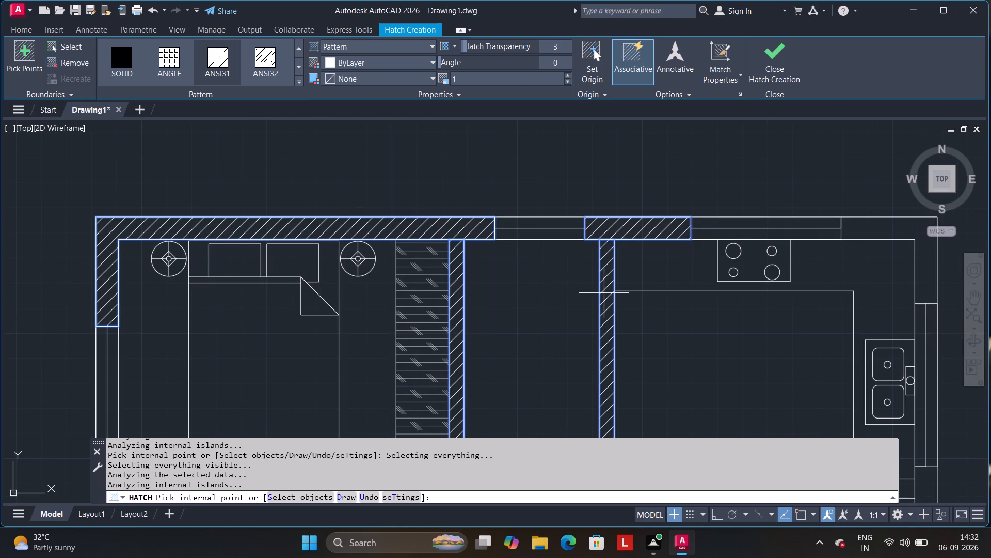
Extend the hatch to the mid-west wall, the partitions south of the northwest bedroom and kitchen, the east wall by the fridge, and the northeast corner.
scroll(301, 282, "down", 1)
middle_click_drag(289, 303, 318, 134)
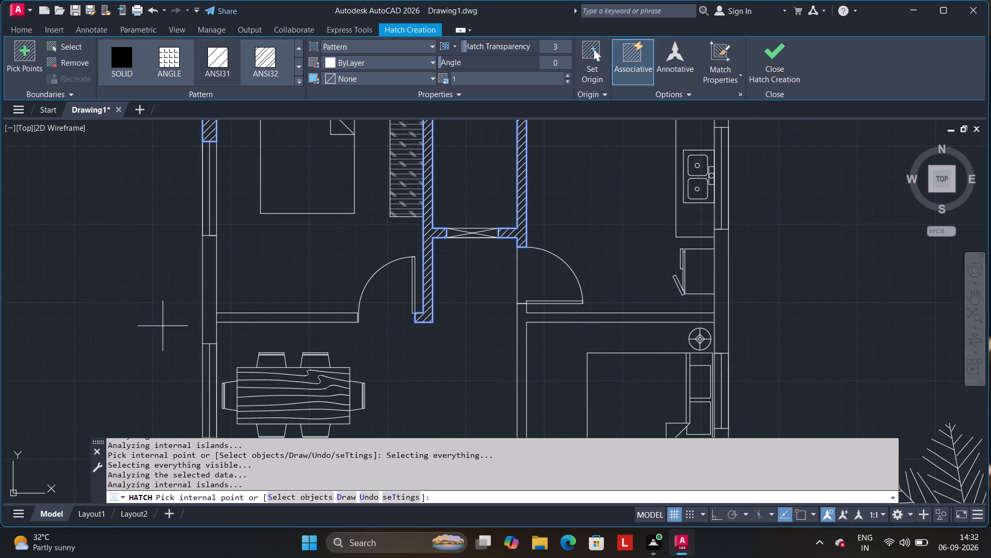
left_click(207, 297)
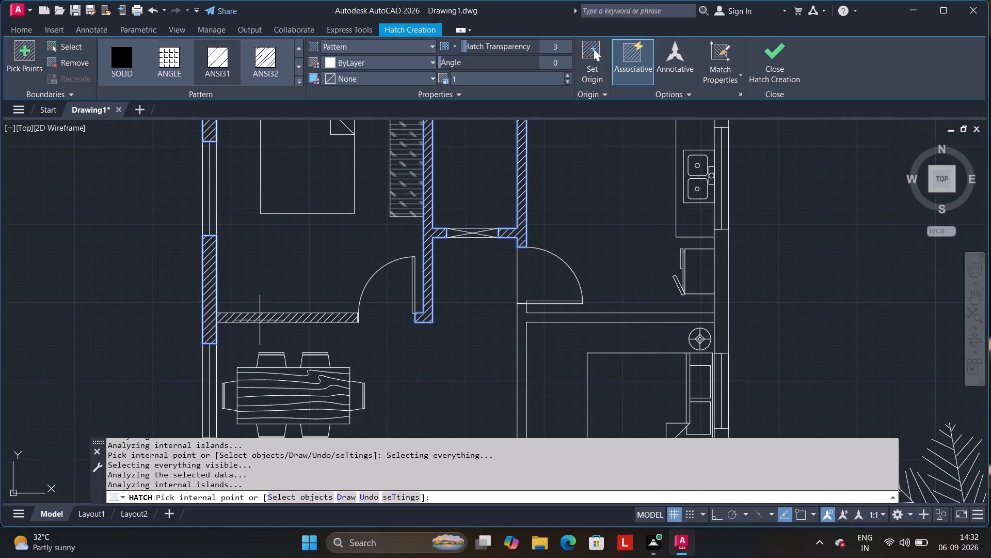
left_click(260, 320)
left_click(582, 319)
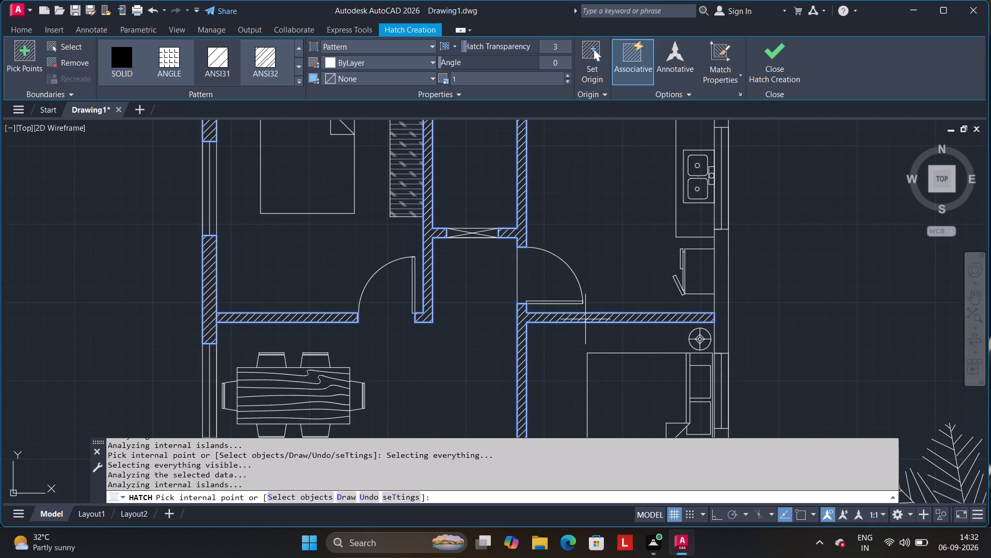
left_click(727, 301)
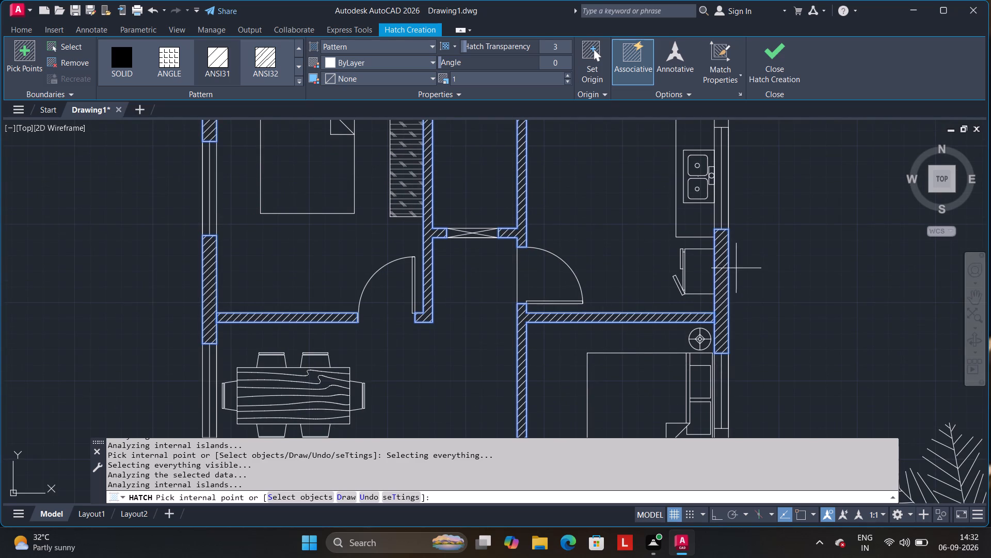
middle_click_drag(752, 254, 725, 354)
left_click(697, 204)
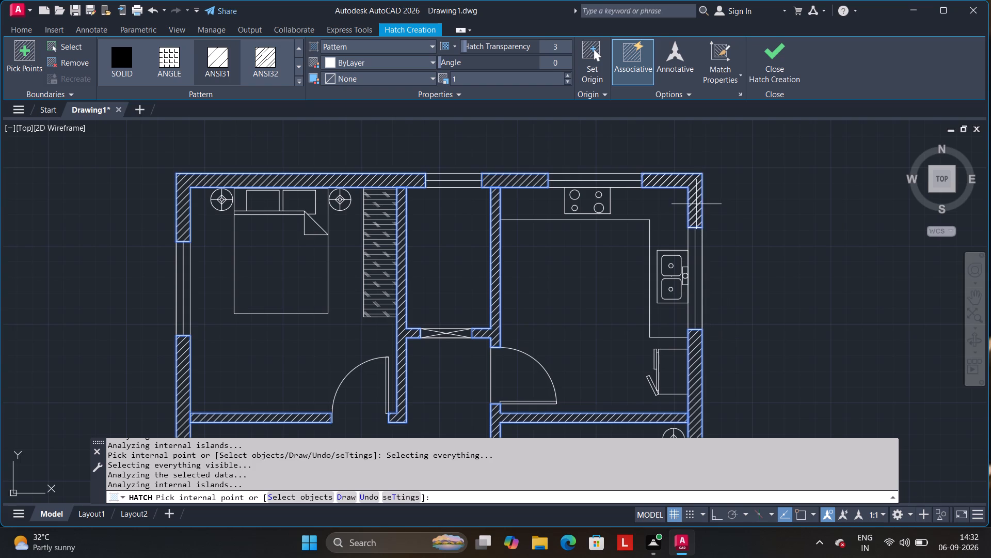
Extend the hatch to the west wall by the stairs, the staircase and toilet walls, the living room's north partition, and the adjoining east wall.
middle_click_drag(567, 306, 515, 126)
middle_click_drag(311, 376, 375, 262)
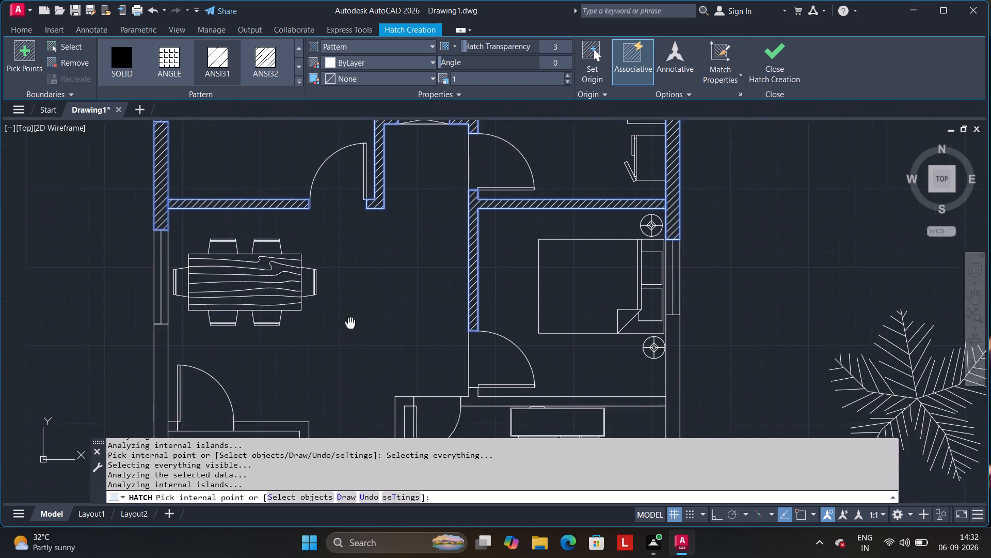
middle_click_drag(375, 262, 412, 159)
left_click(231, 256)
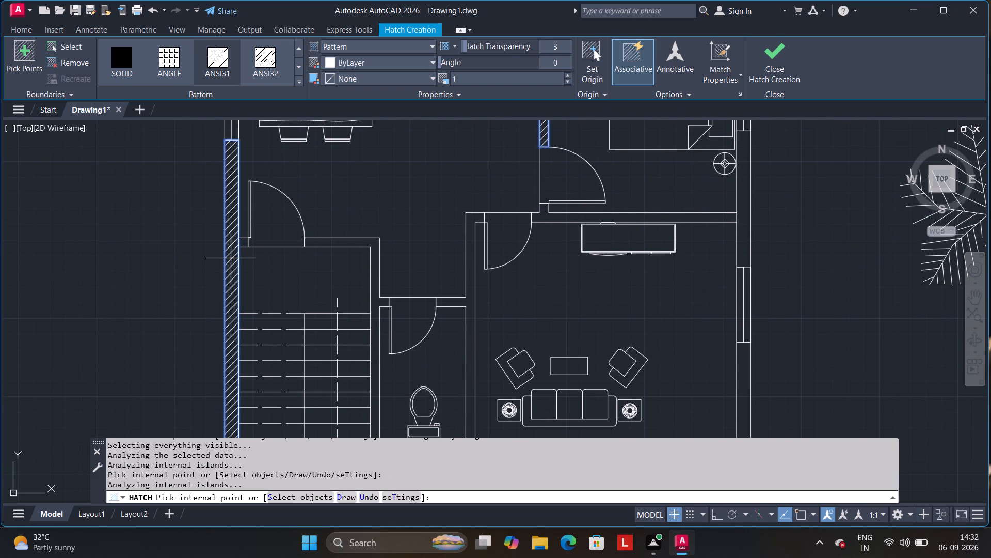
left_click(469, 303)
left_click(373, 287)
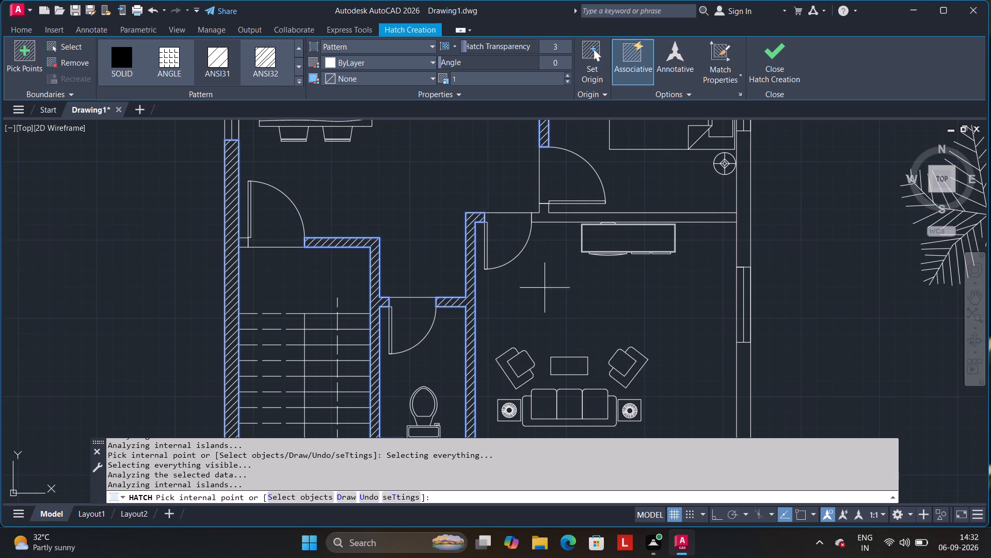
left_click(596, 216)
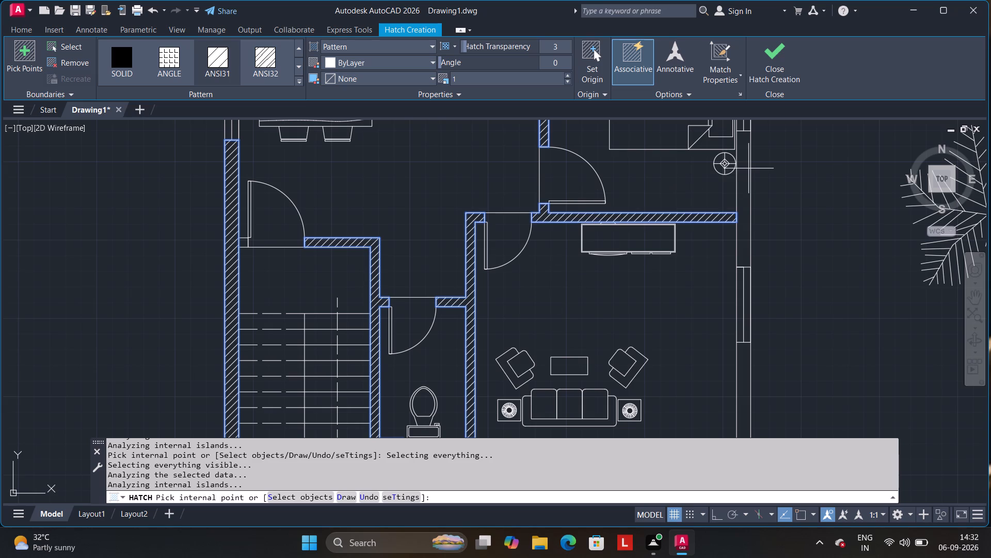
left_click(745, 169)
Hatch the southeast corner, the south wall between the toilet and living room windows, and the pier by the entrance window, completing the wall hatch.
middle_click_drag(668, 302, 221, 20)
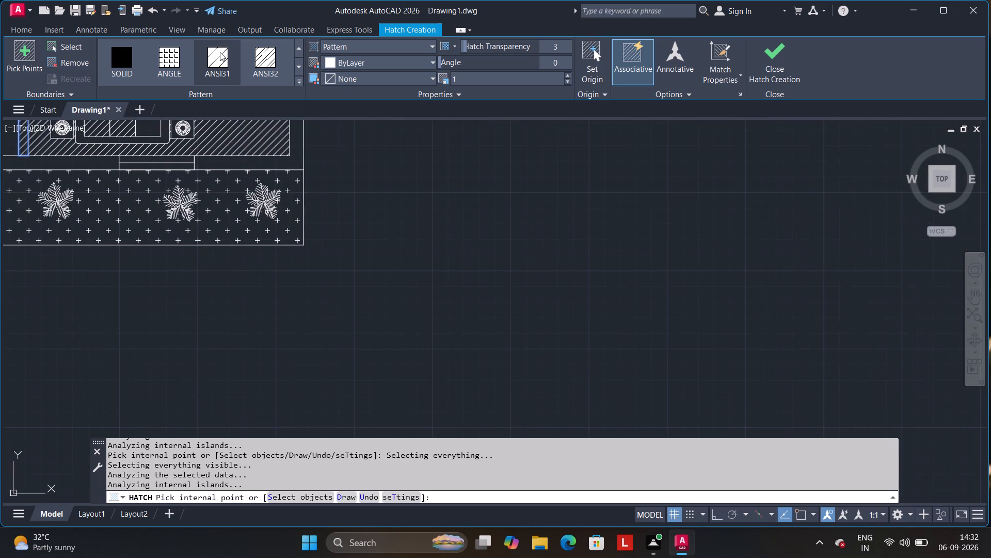
left_click(299, 147)
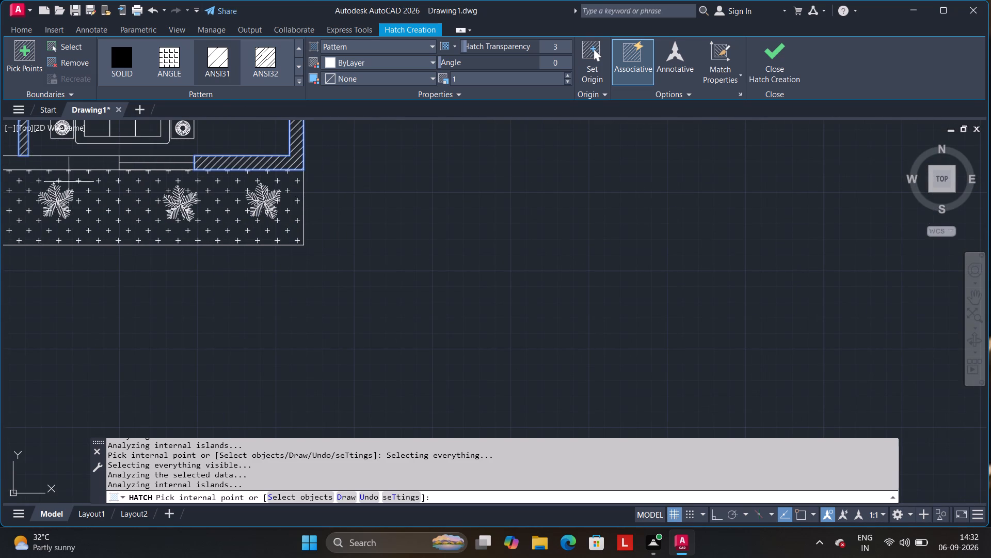
left_click(54, 164)
scroll(165, 299, "down", 1)
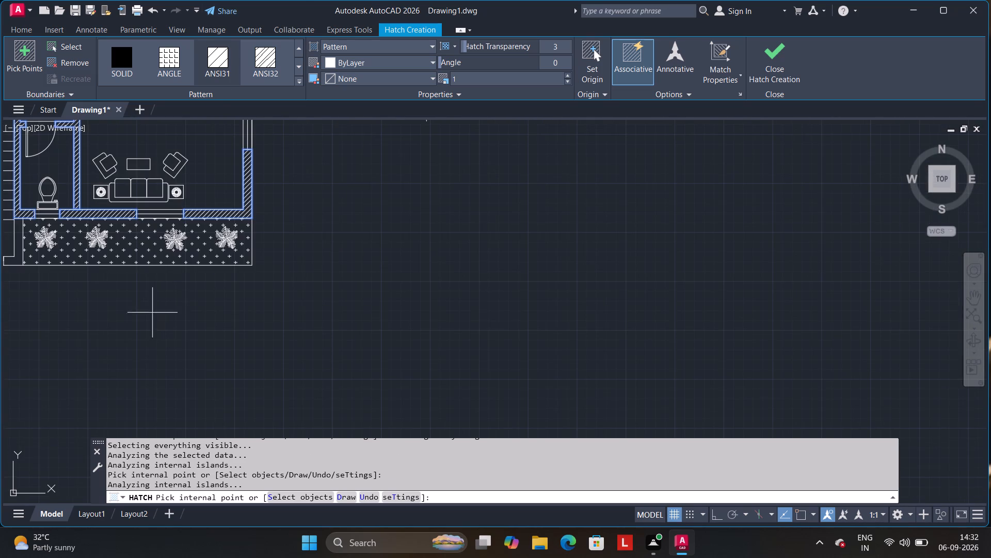
middle_click_drag(143, 319, 487, 320)
scroll(349, 283, "up", 1)
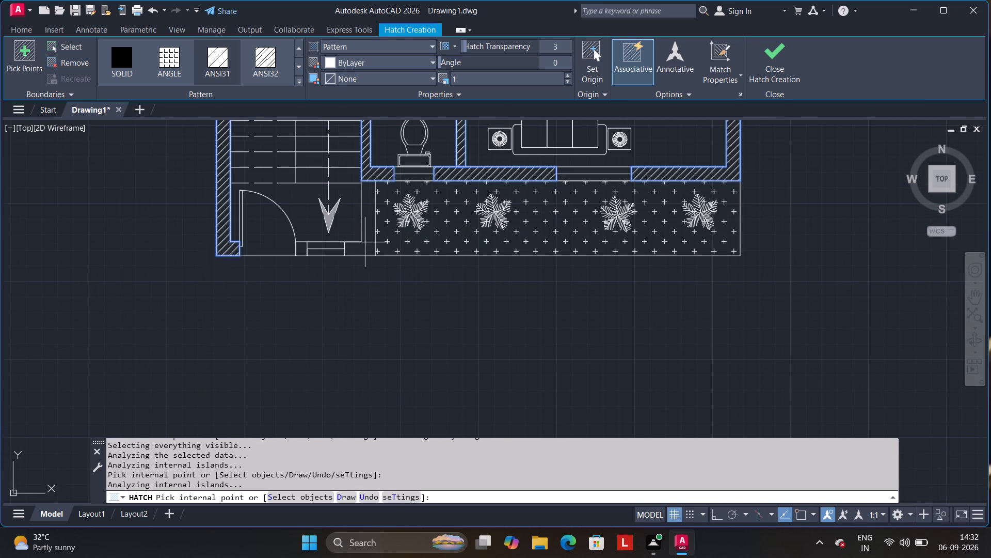
left_click(361, 253)
scroll(387, 319, "down", 2)
middle_click_drag(391, 319, 331, 378)
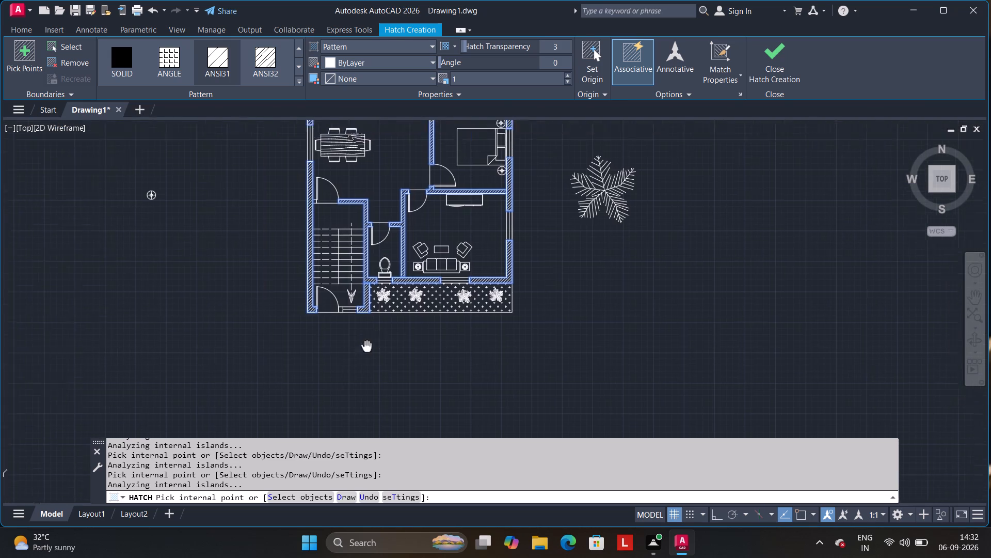
middle_click_drag(331, 378, 272, 426)
middle_click_drag(440, 234, 437, 298)
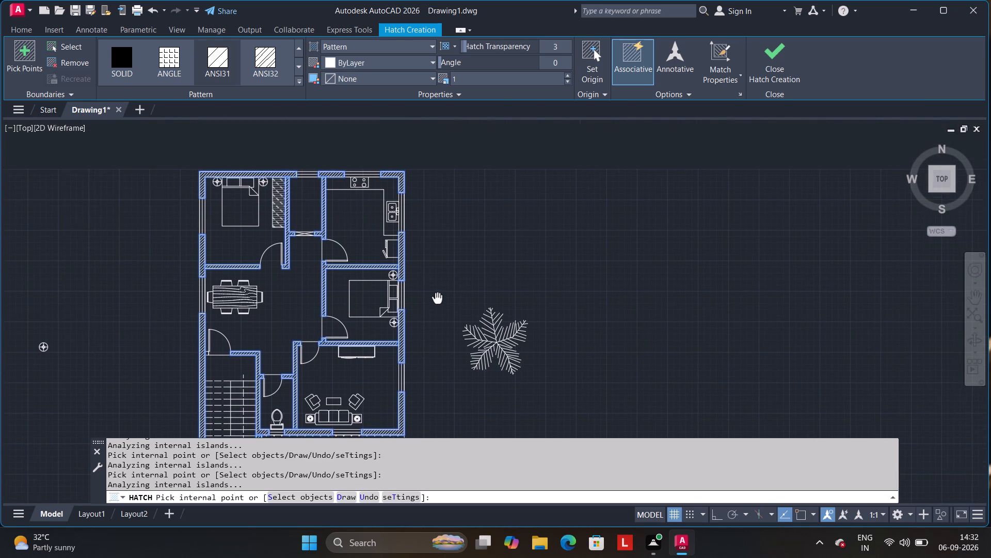
middle_click_drag(437, 298, 459, 255)
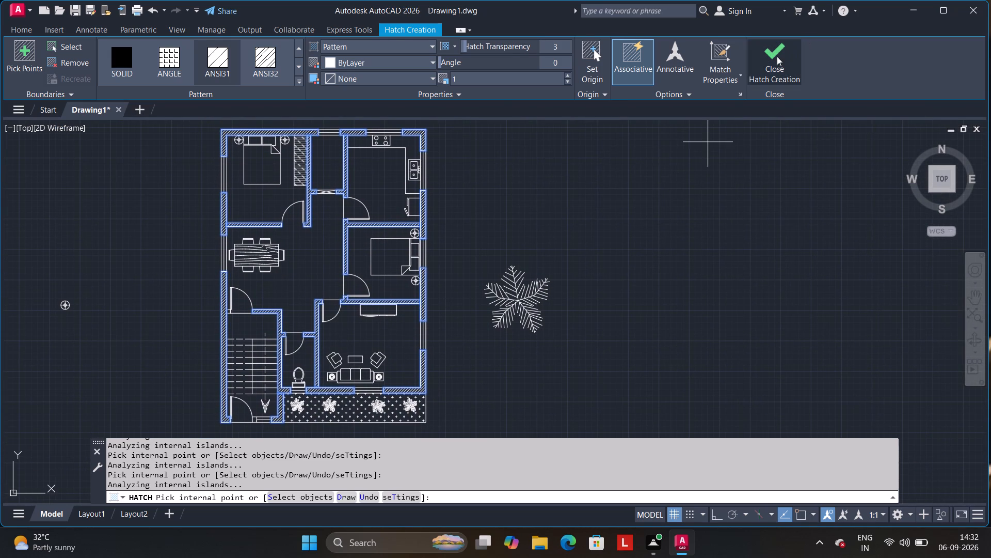
left_click(766, 64)
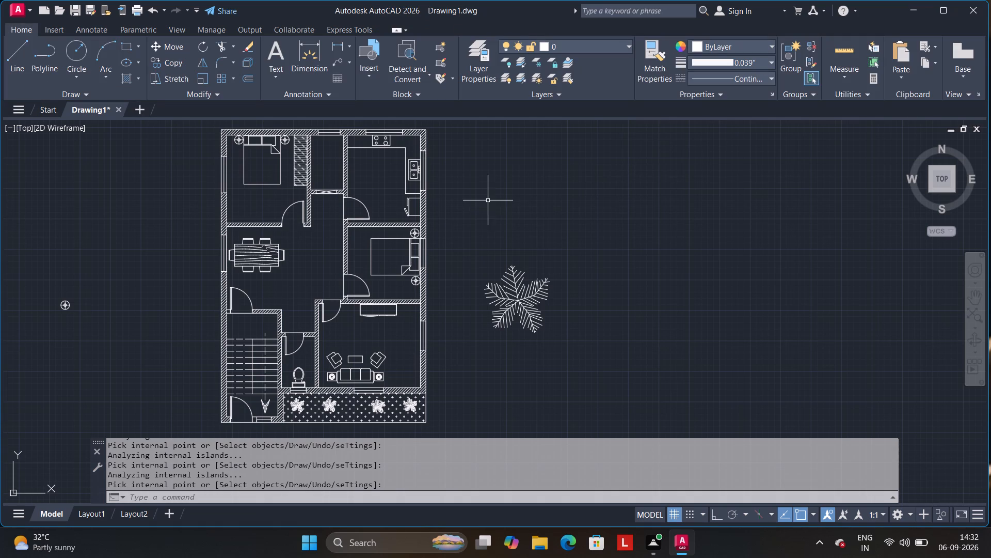
Raise the wall hatch's transparency to about 49 and finish editing the hatch.
left_click(422, 132)
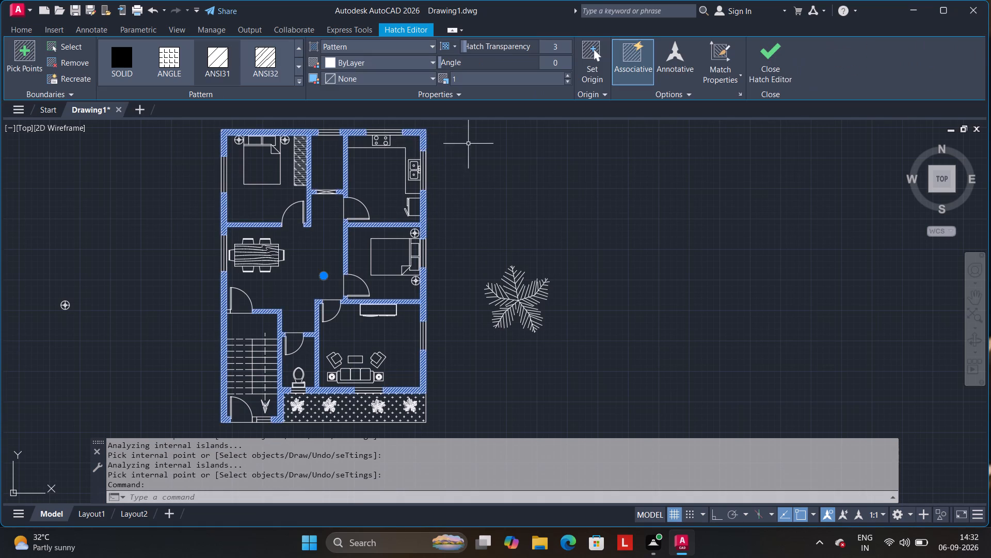
left_click_drag(498, 47, 563, 44)
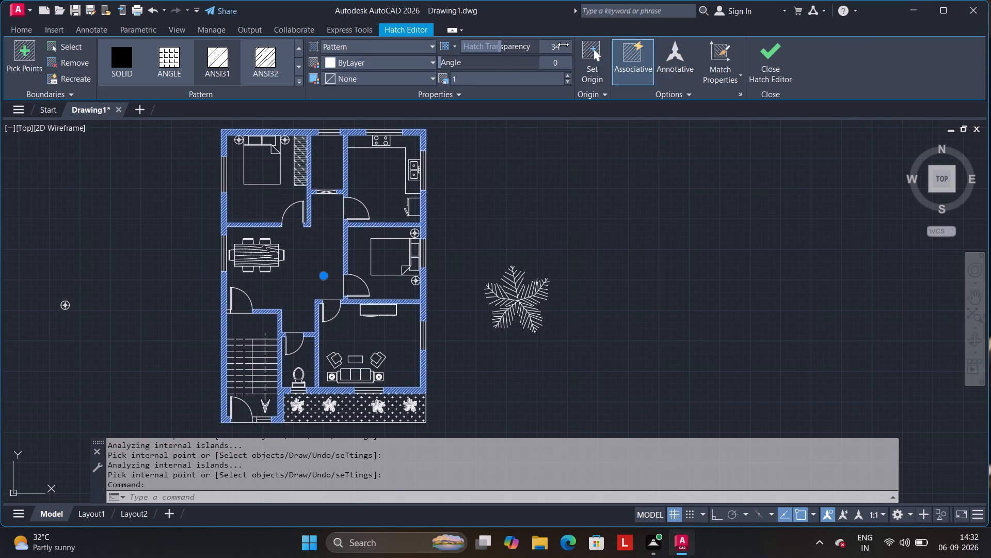
left_click_drag(563, 44, 577, 49)
left_click_drag(577, 49, 562, 63)
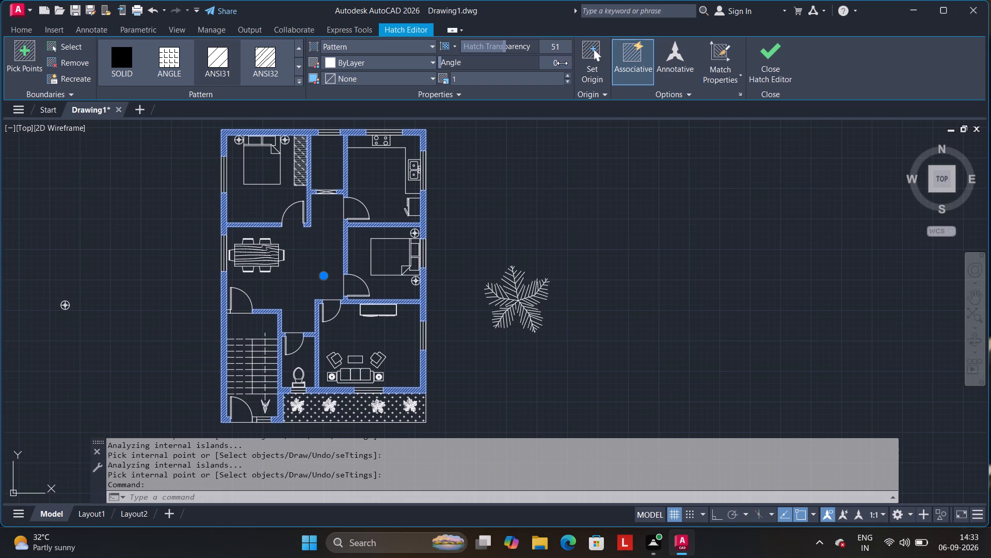
left_click_drag(562, 63, 554, 71)
left_click_drag(518, 50, 523, 50)
left_click(749, 67)
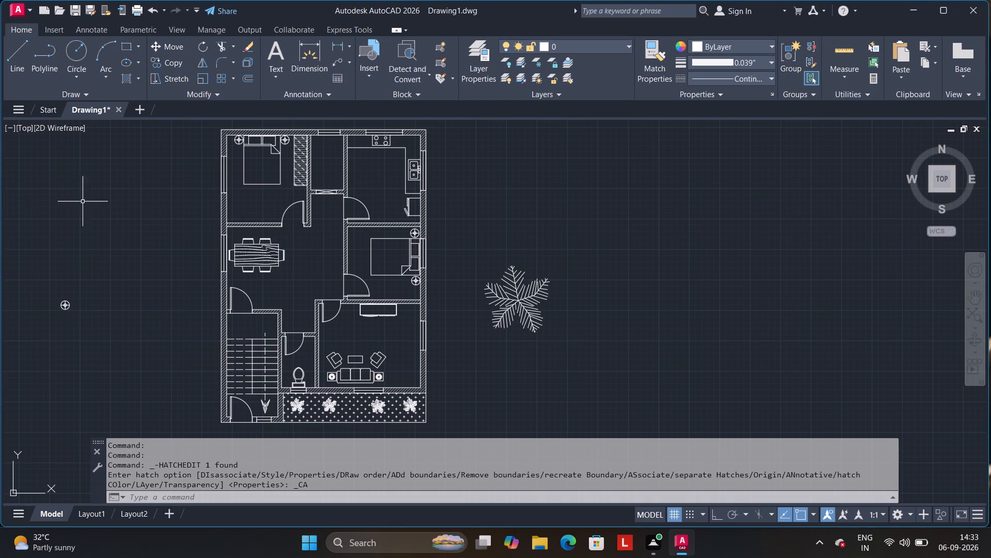
Delete the leftover plant east of the house and the stray lamp symbol west of it.
left_click(523, 295)
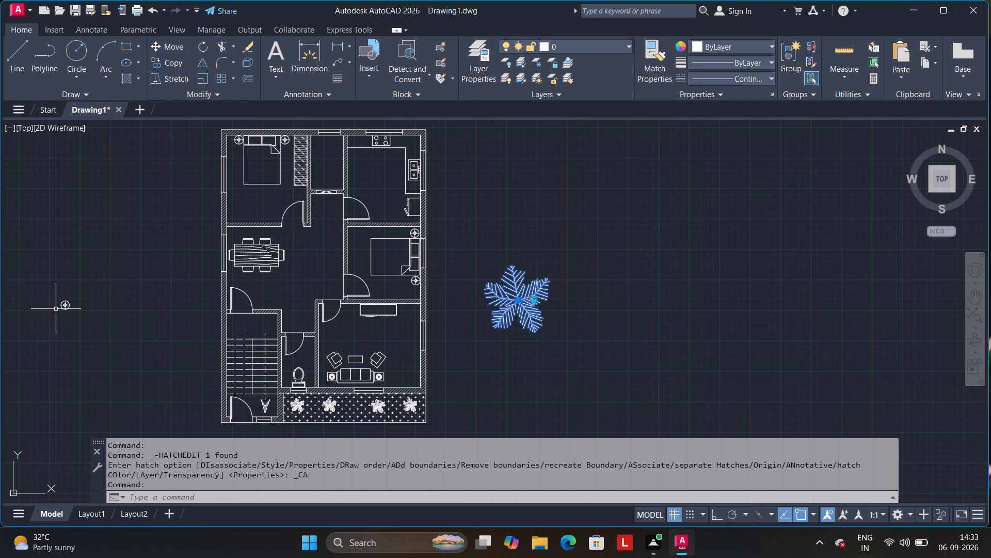
left_click(64, 306)
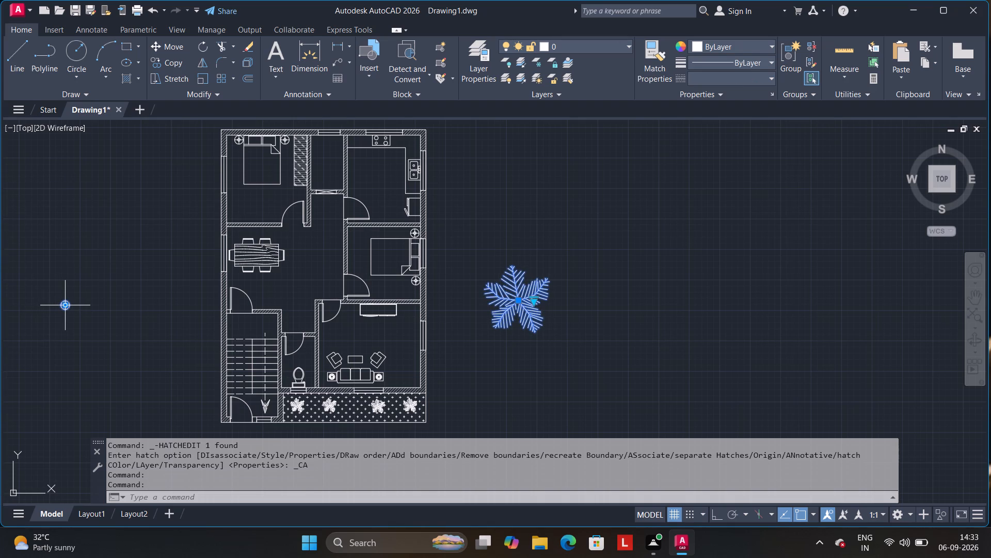
key("Delete")
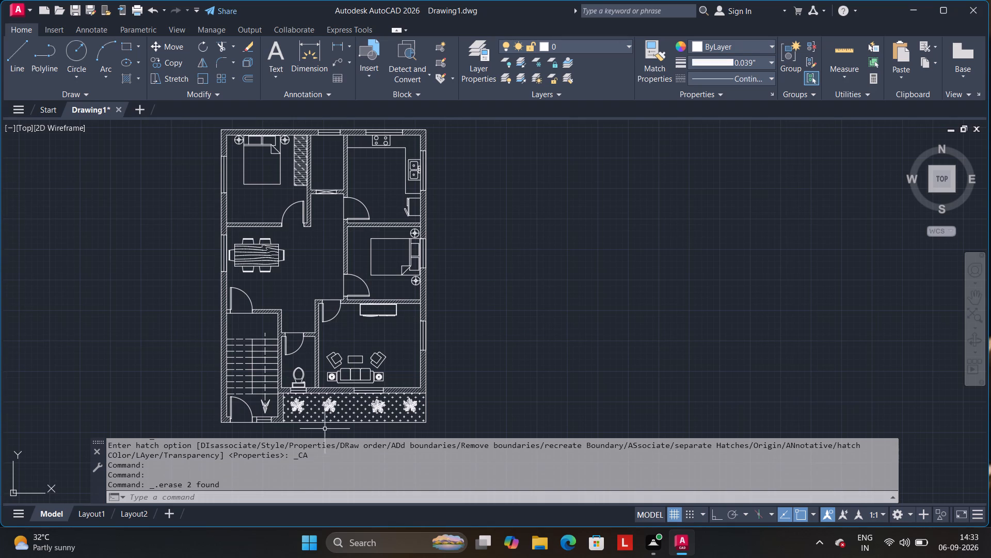
Inspect the planted strip along the south side and the overall furnished floor plan.
scroll(337, 430, "up", 3)
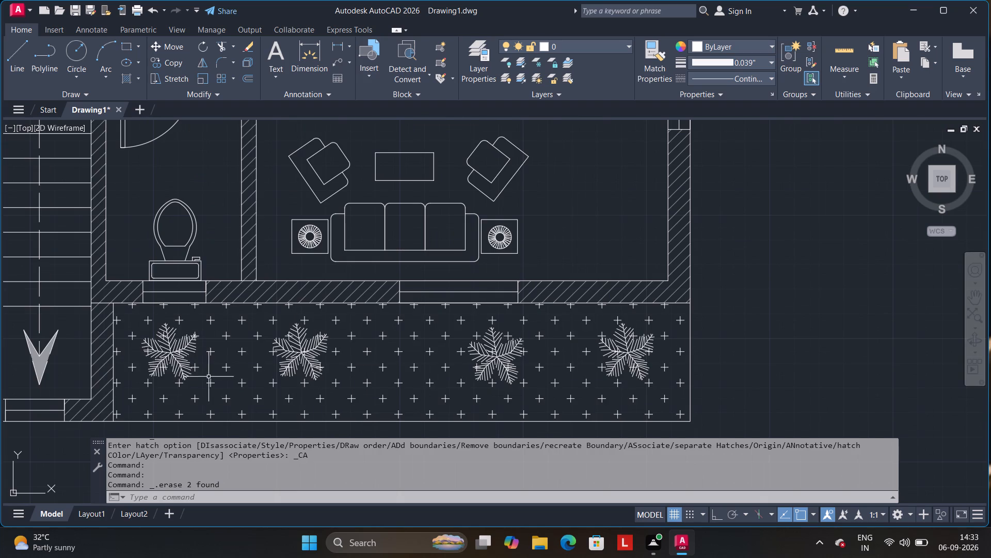
scroll(227, 381, "down", 1)
scroll(228, 380, "up", 3)
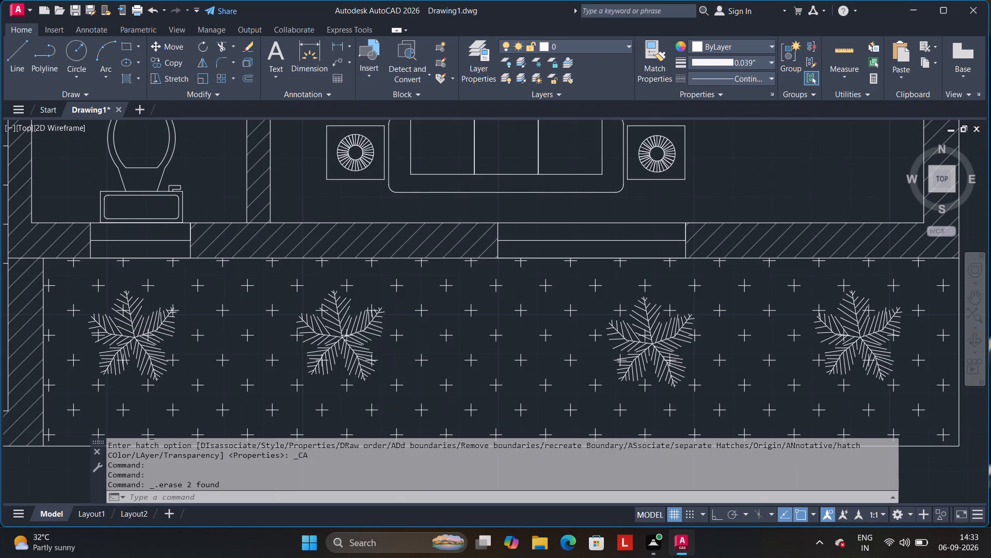
scroll(228, 380, "down", 4)
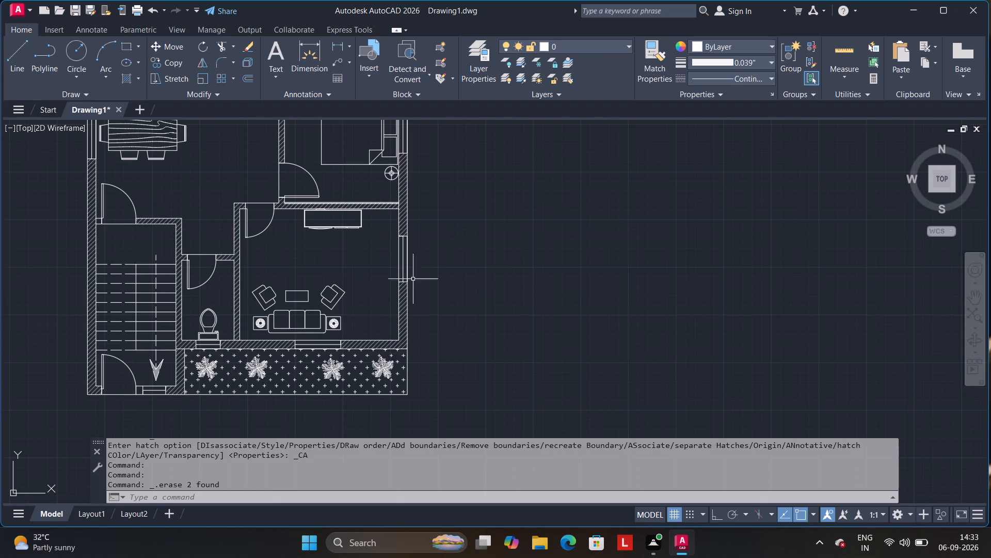
middle_click_drag(459, 303, 480, 339)
scroll(483, 339, "down", 1)
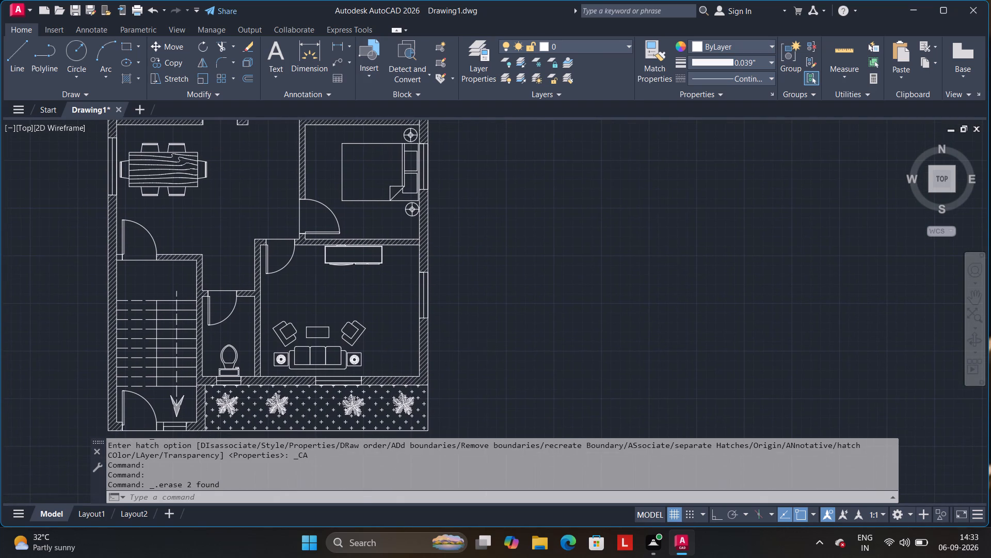
middle_click_drag(486, 331, 485, 358)
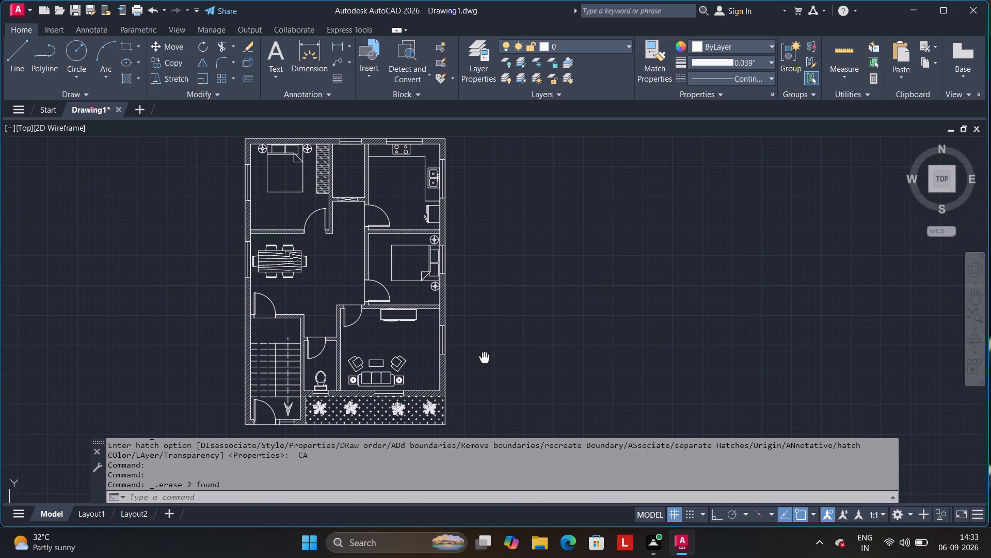
Examine the whole furnished floor plan and the dining and hallway area up close.
middle_click_drag(485, 358, 435, 358)
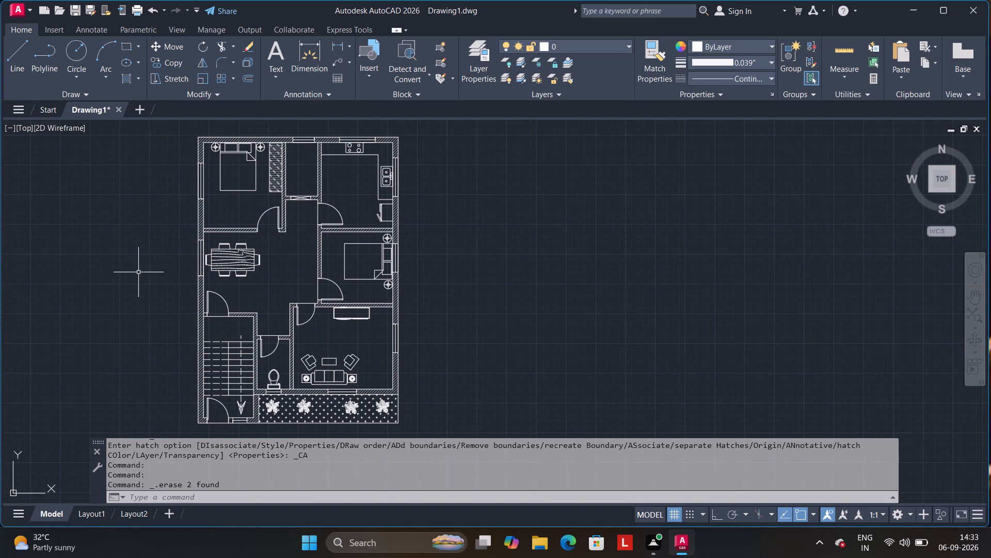
scroll(511, 233, "up", 1)
scroll(505, 236, "down", 1)
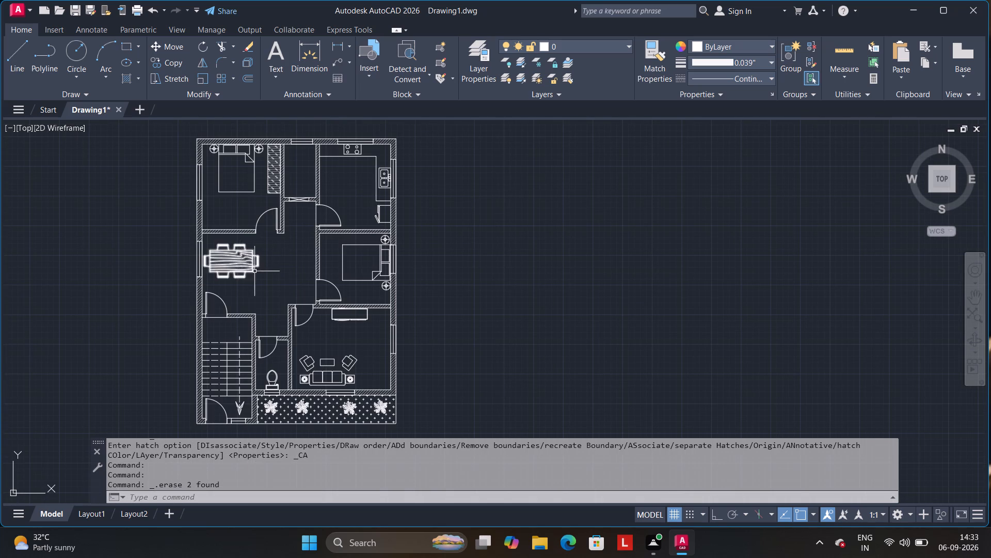
scroll(291, 271, "up", 1)
scroll(299, 270, "down", 1)
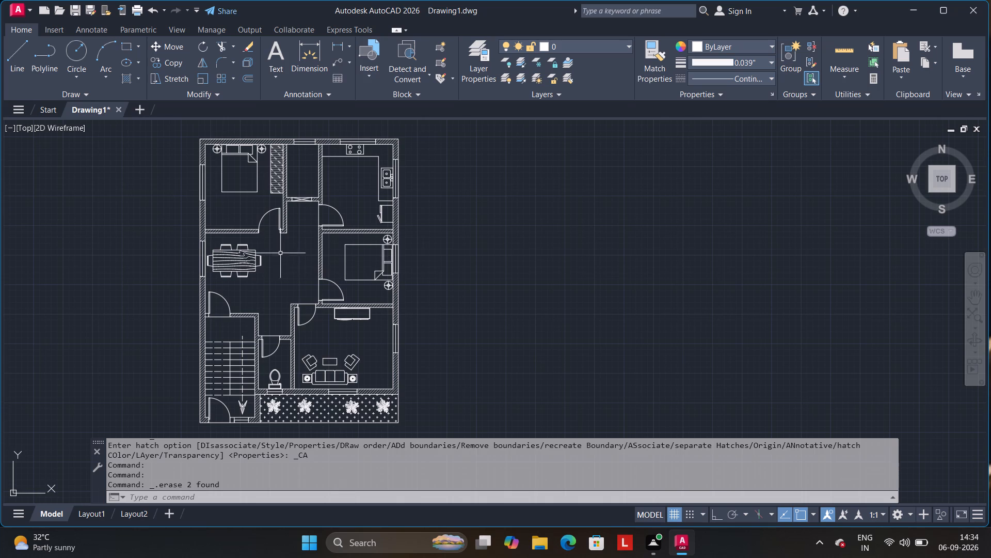
scroll(278, 269, "up", 1)
middle_click_drag(297, 273, 471, 357)
scroll(471, 357, "up", 1)
scroll(471, 355, "down", 1)
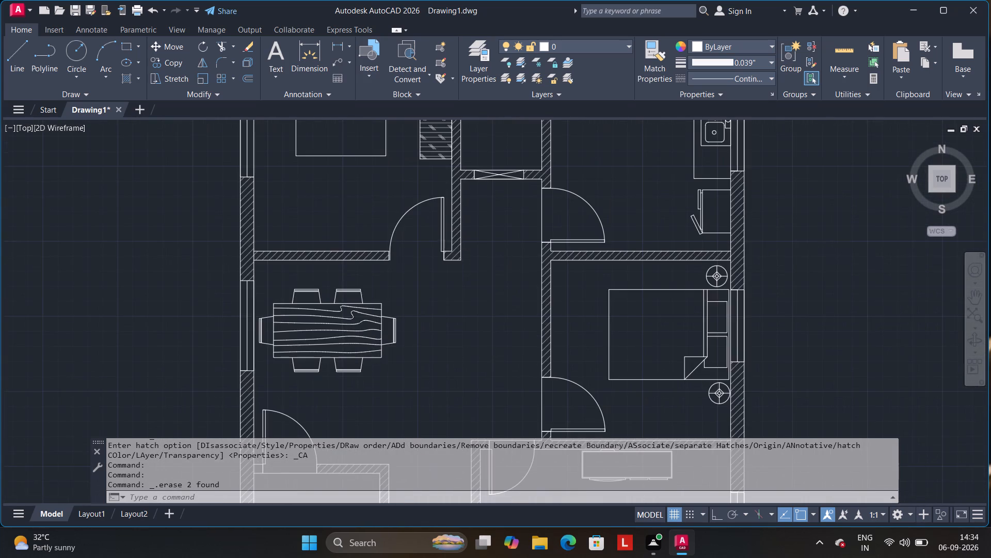
scroll(471, 355, "down", 2)
scroll(470, 358, "up", 3)
scroll(460, 366, "down", 3)
middle_click_drag(459, 377, 450, 292)
Add the multiline text "UP" with an 8" text height at the north end of the stair's direction line.
scroll(449, 292, "up", 1)
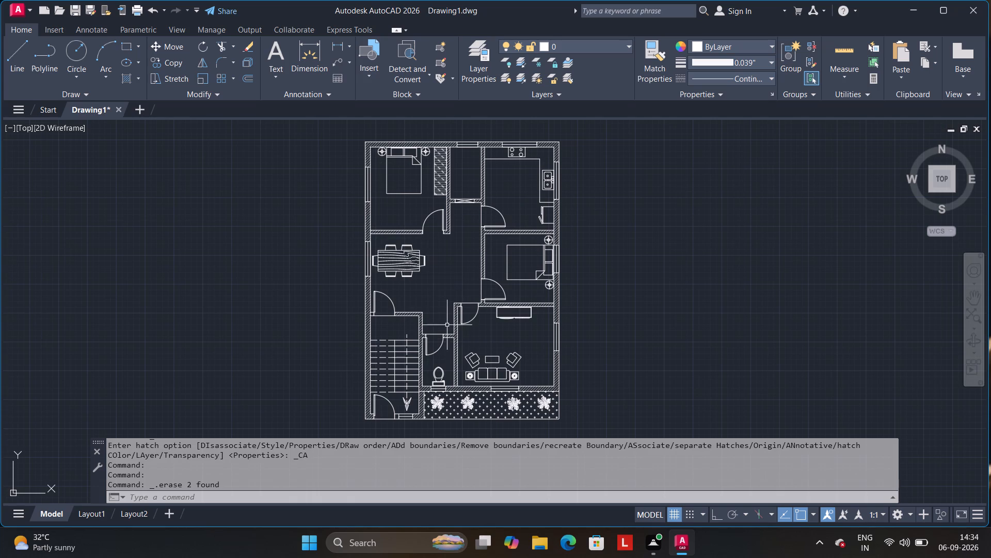
scroll(479, 343, "up", 2)
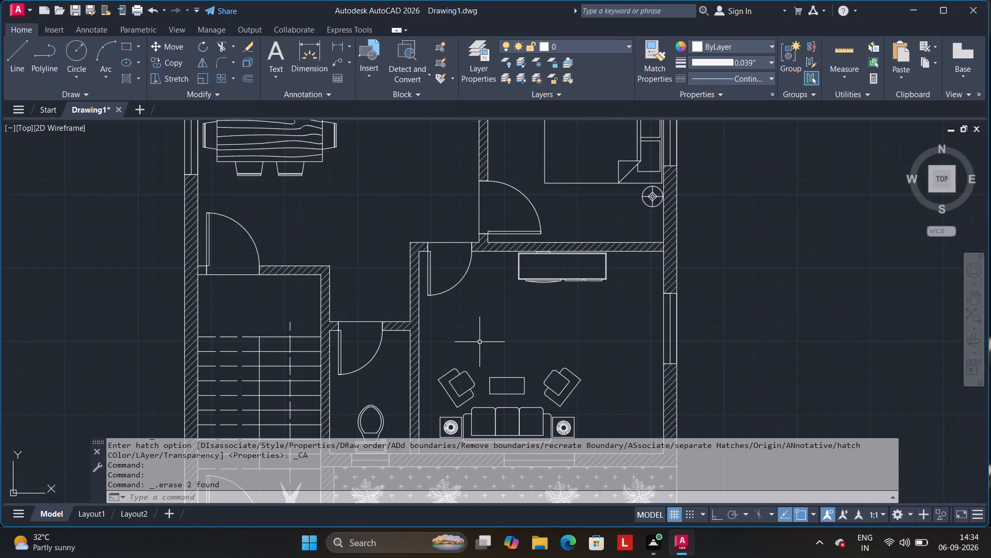
scroll(468, 327, "up", 2)
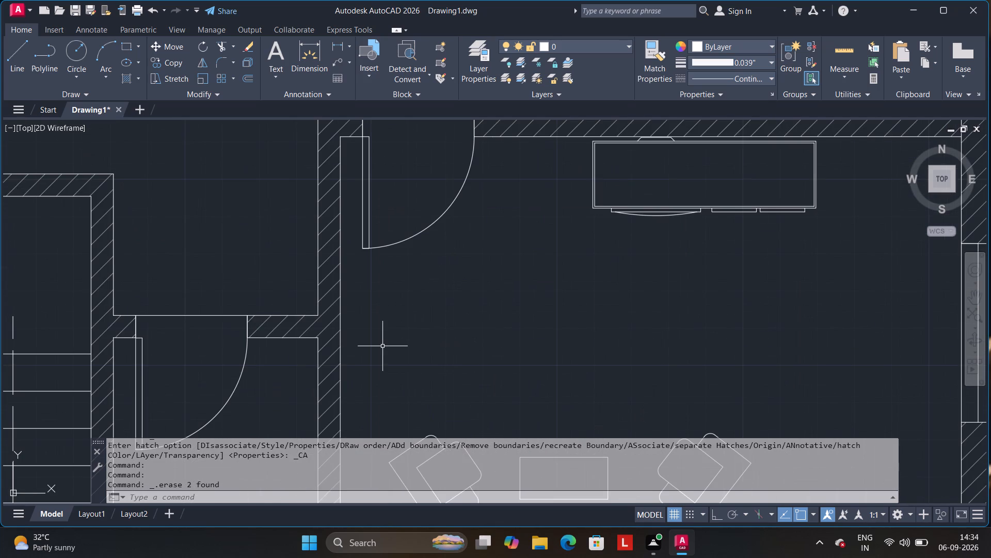
scroll(382, 346, "down", 1)
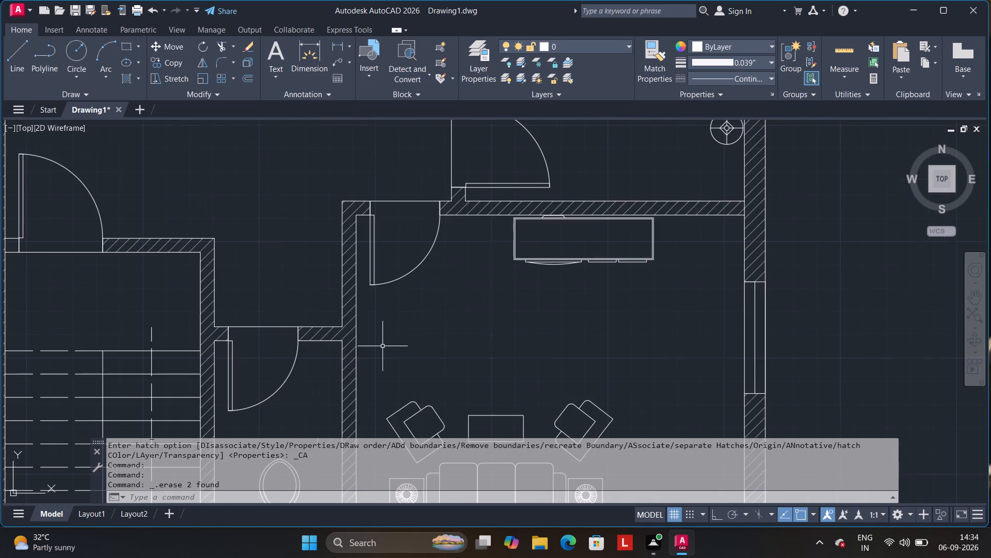
middle_click_drag(387, 348, 592, 299)
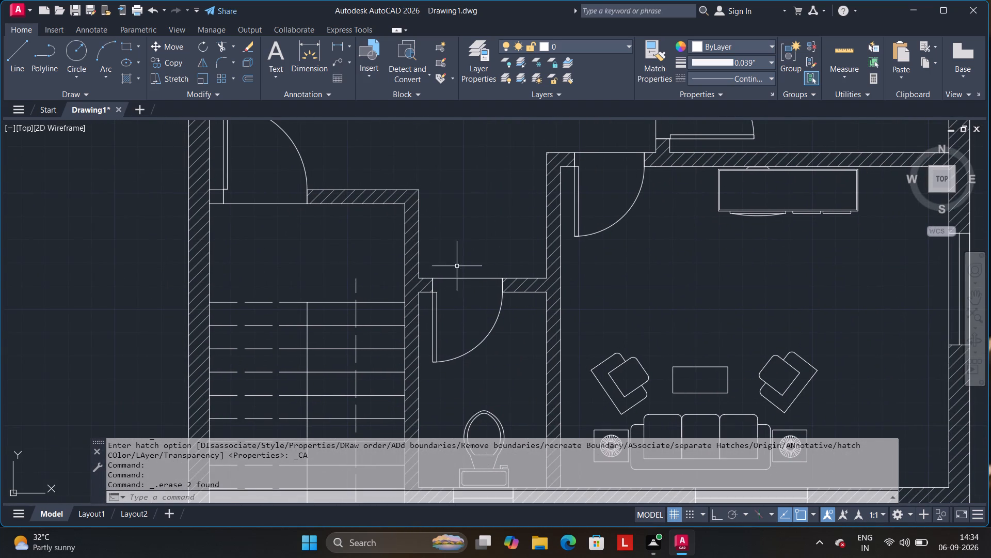
left_click(277, 60)
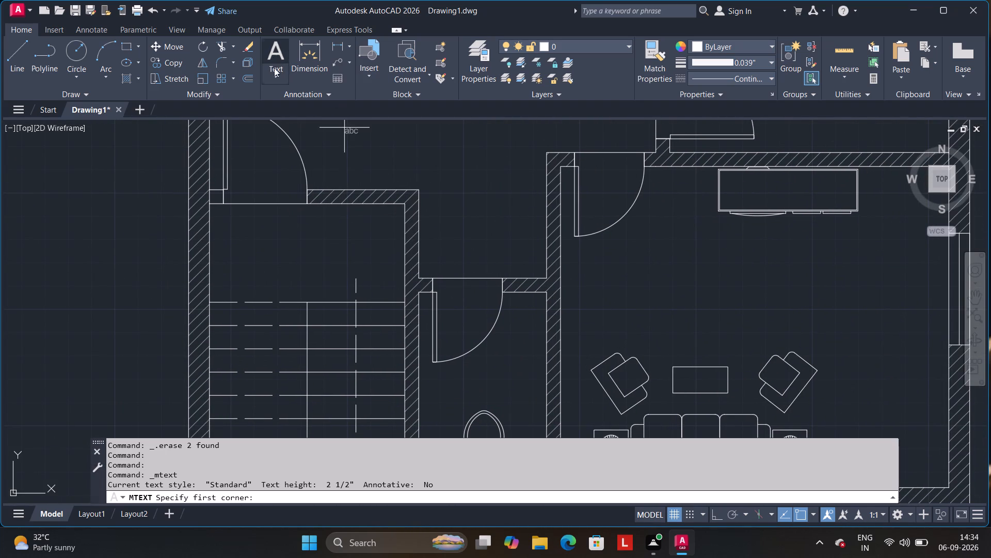
double_click(355, 269)
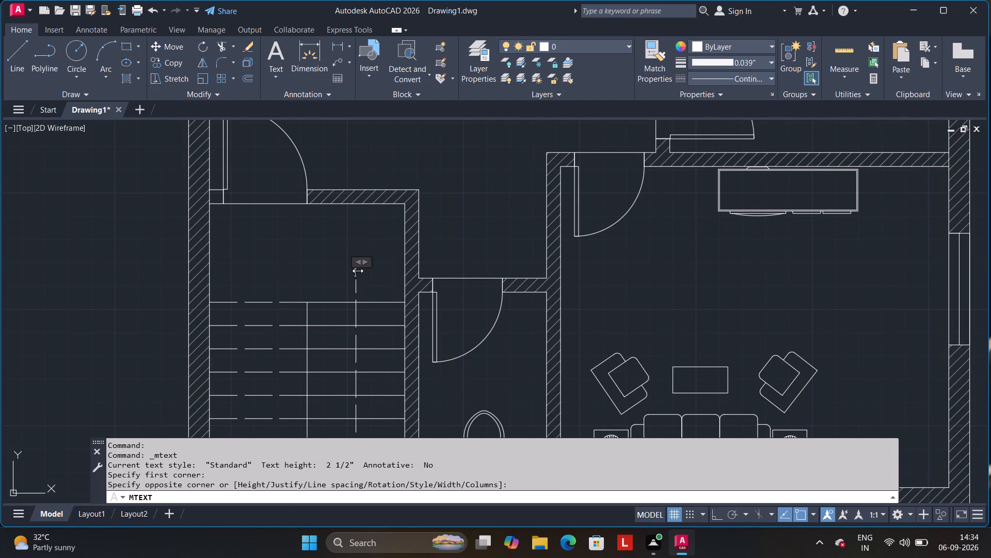
left_click(145, 62)
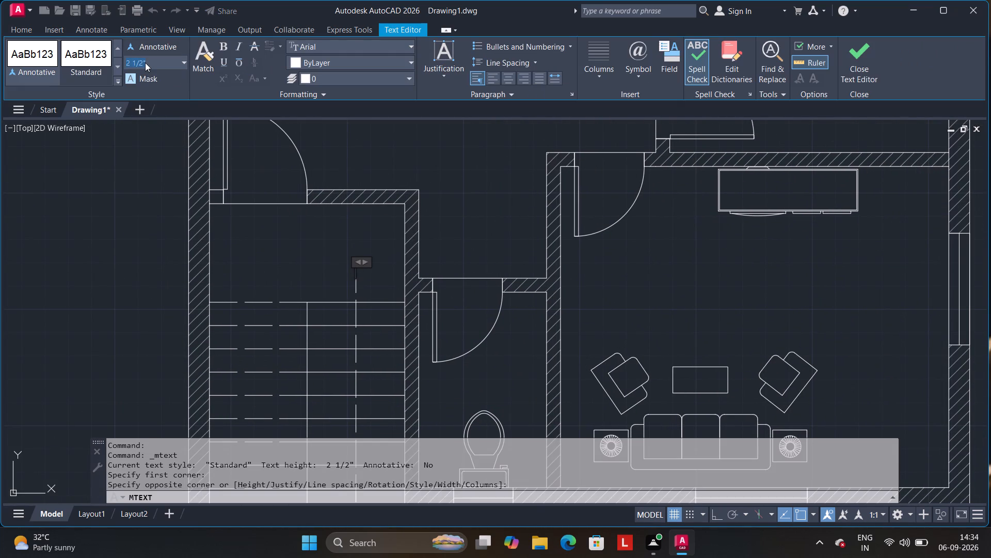
key("BackSpace")
type("UP")
key("BackSpace")
key("BackSpace")
key("BackSpace")
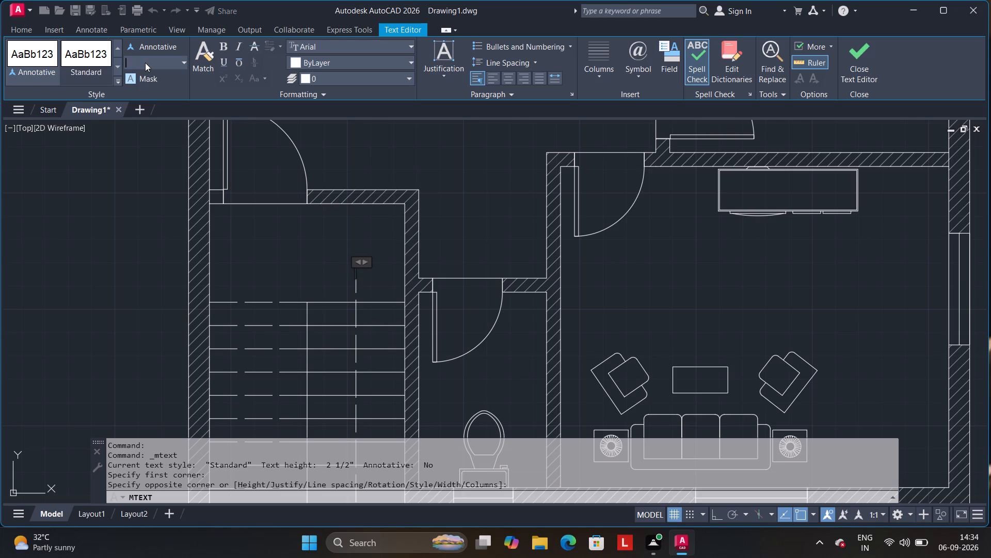
key("8")
key("Return")
type("UP")
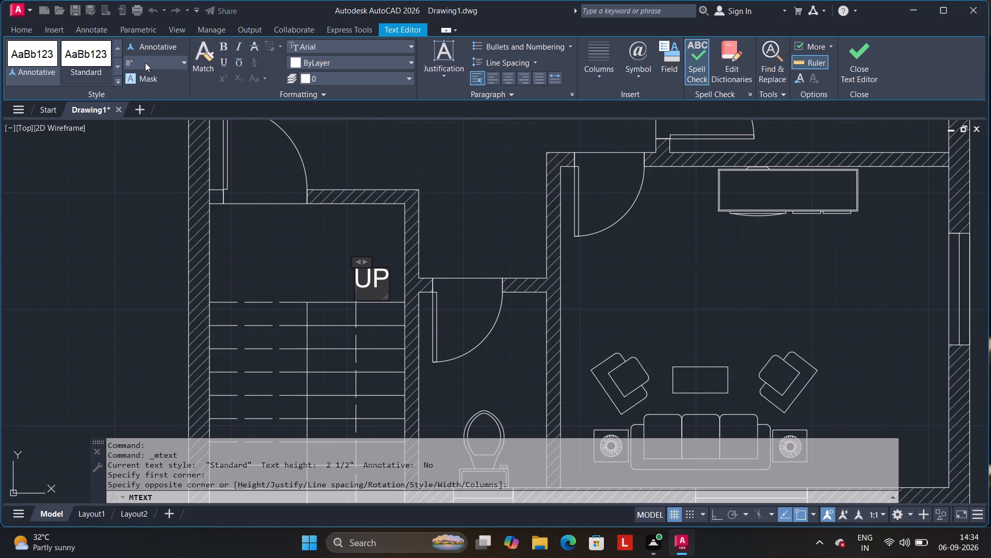
left_click(107, 183)
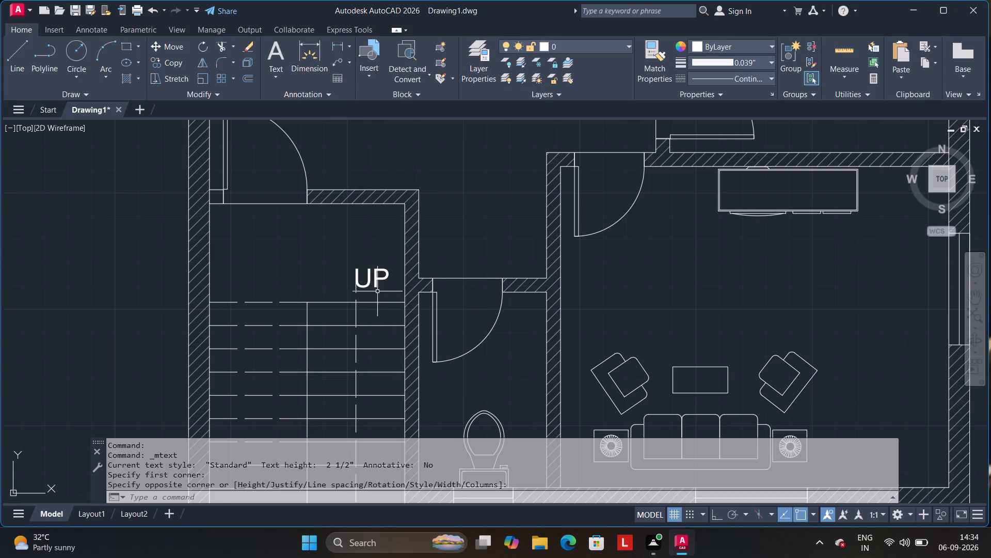
Move the "UP" label so it sits centred just above the end of the stair's direction line.
left_click(377, 285)
left_click_drag(378, 285, 364, 269)
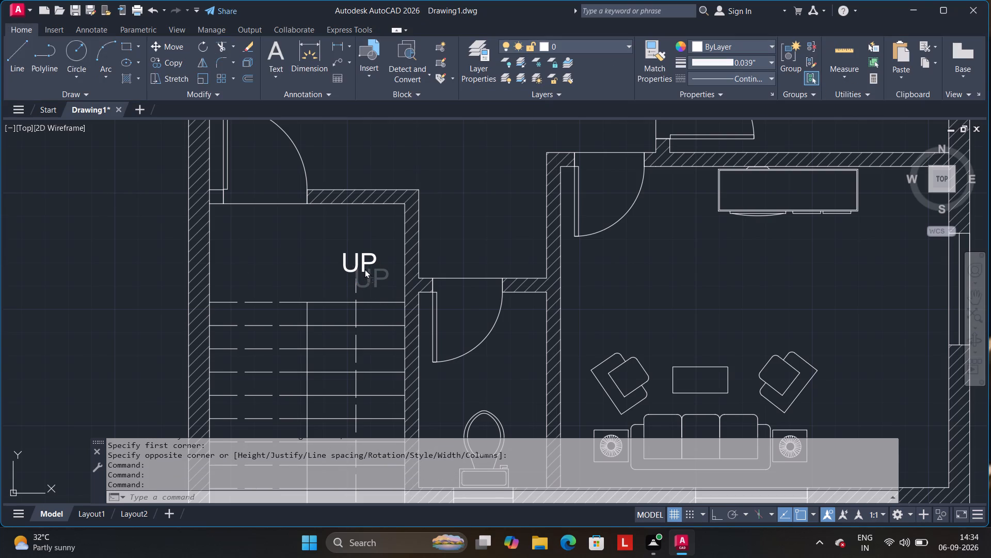
left_click_drag(364, 269, 363, 272)
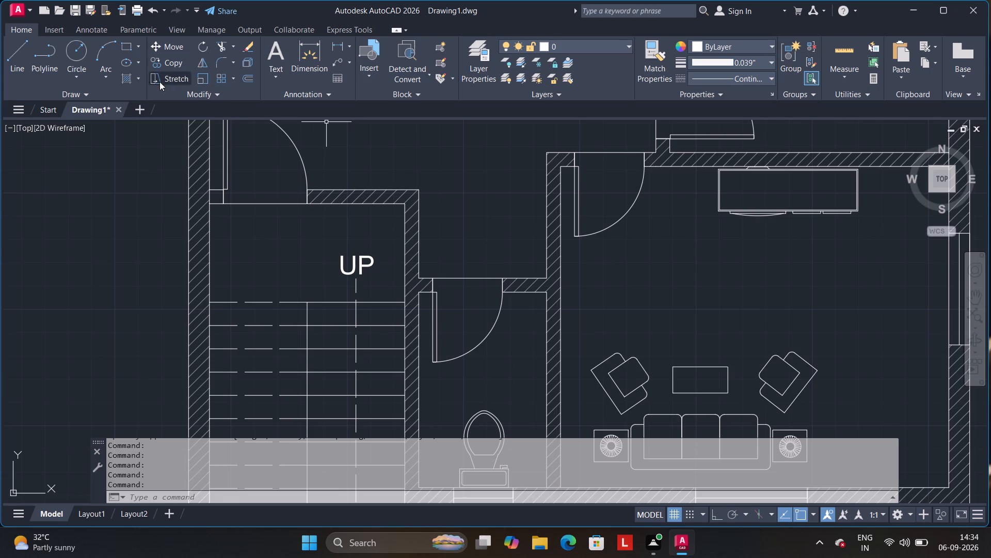
Draw a circle centred on the "UP" label, just large enough to enclose the text.
left_click(79, 55)
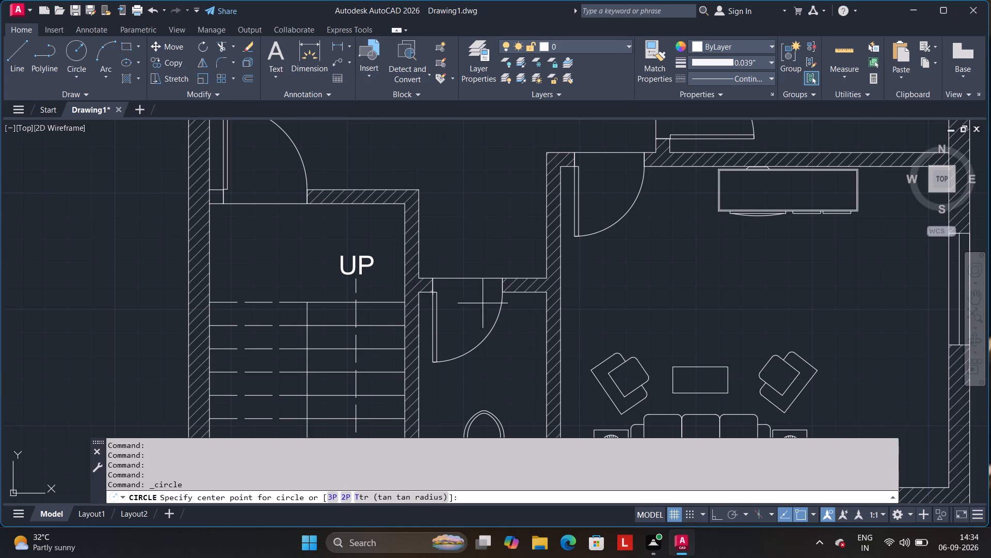
scroll(430, 265, "up", 1)
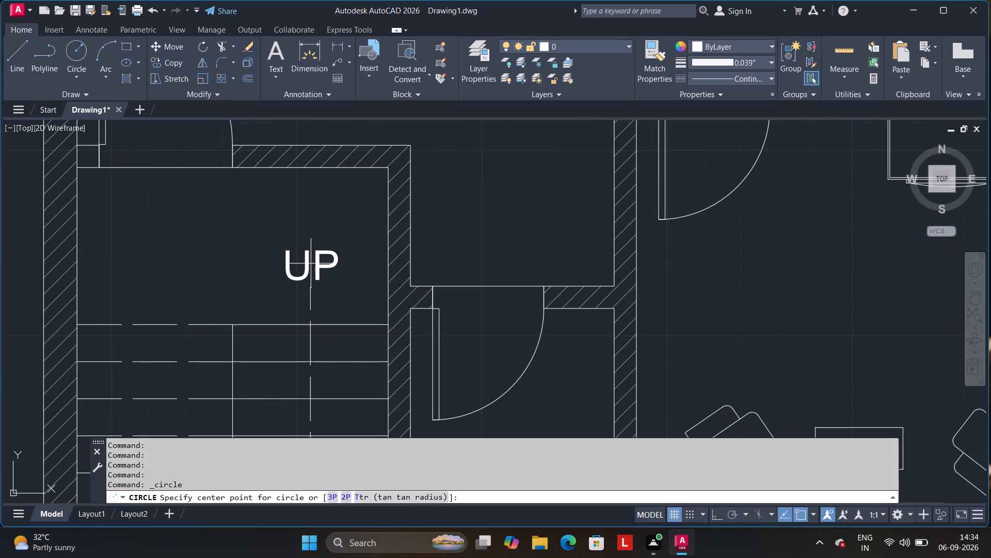
left_click(311, 263)
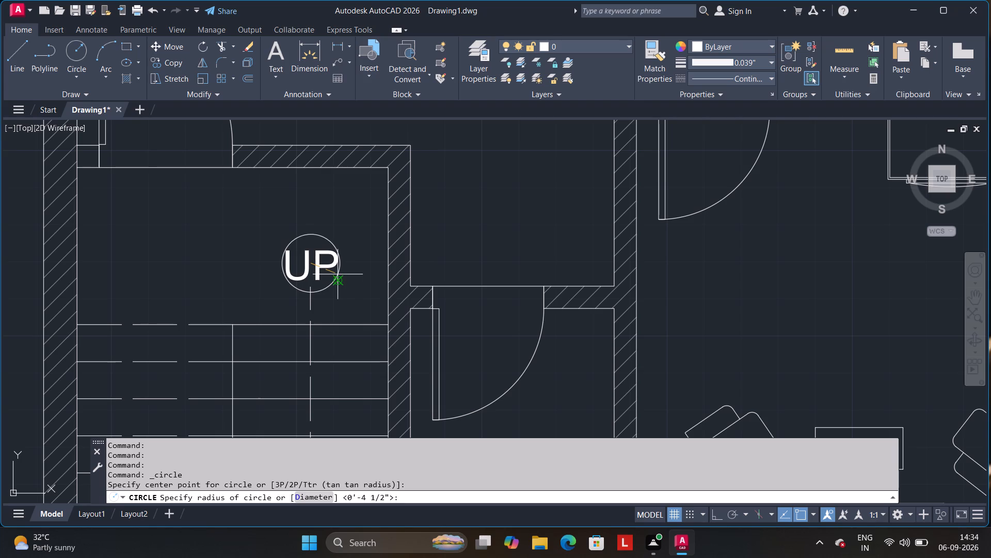
left_click(338, 275)
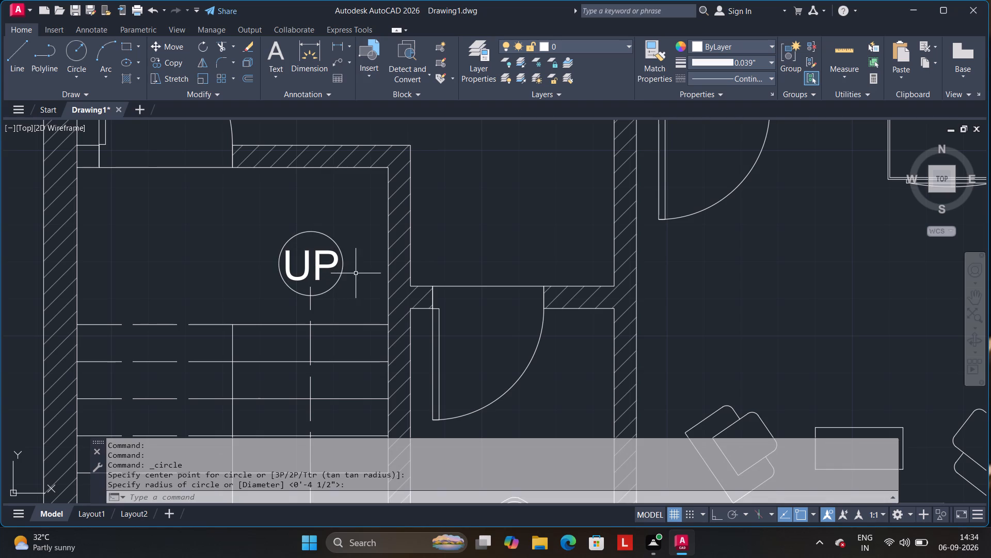
Review the overall floor plan with the circled stair label in place.
scroll(370, 296, "down", 3)
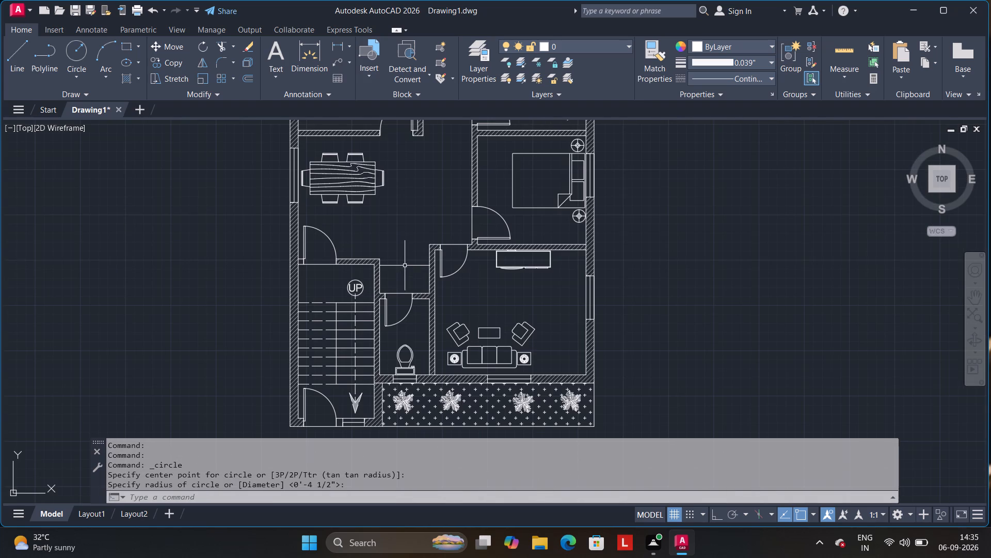
middle_click_drag(405, 266, 344, 267)
scroll(342, 267, "down", 1)
middle_click_drag(342, 267, 321, 308)
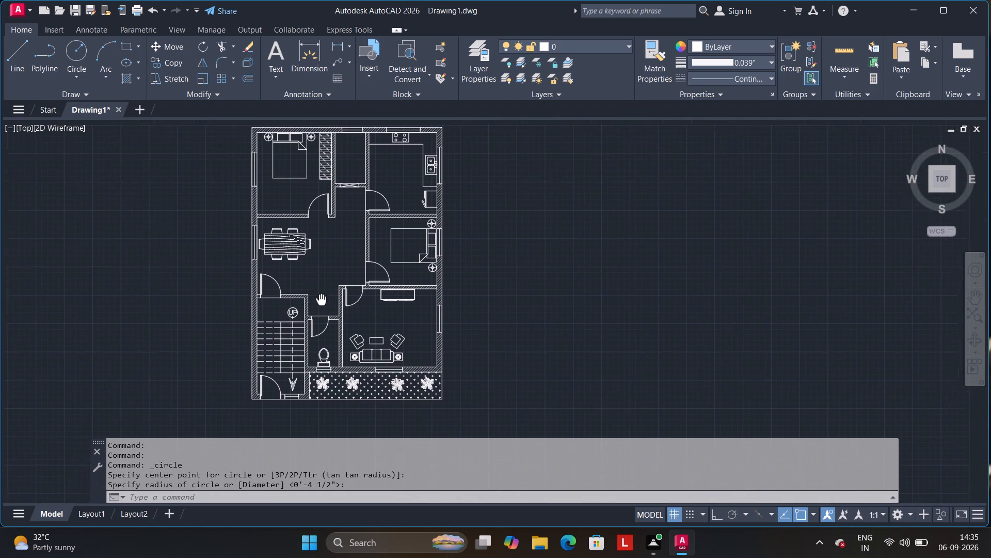
middle_click_drag(321, 308, 320, 318)
middle_click_drag(322, 315, 329, 299)
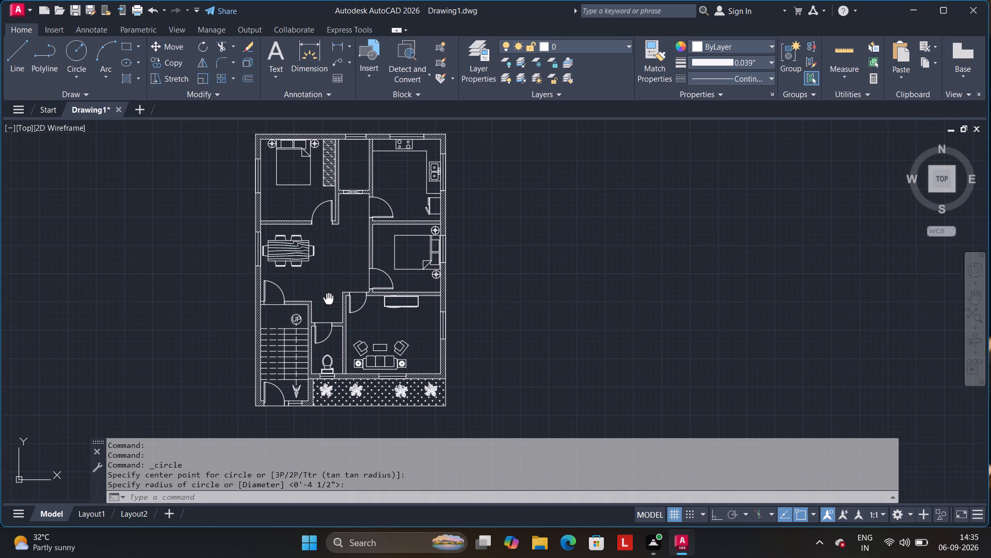
middle_click_drag(329, 299, 335, 306)
scroll(335, 306, "up", 1)
scroll(336, 306, "down", 1)
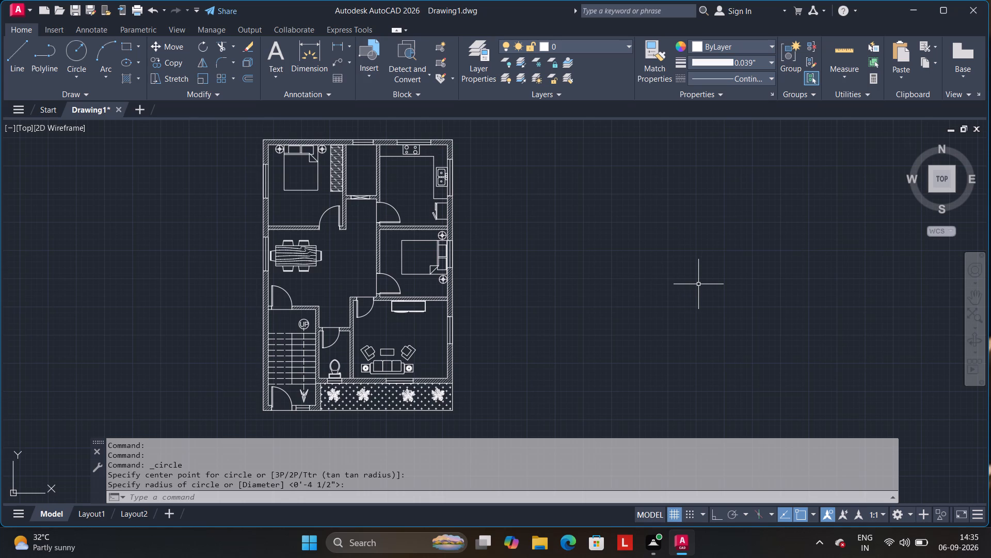
middle_click_drag(103, 354, 213, 351)
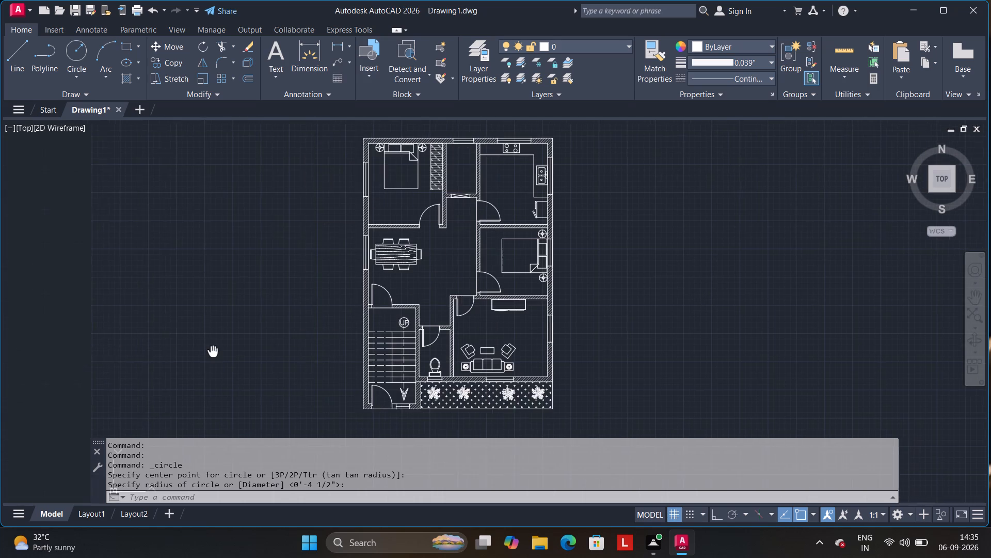
middle_click_drag(213, 351, 112, 358)
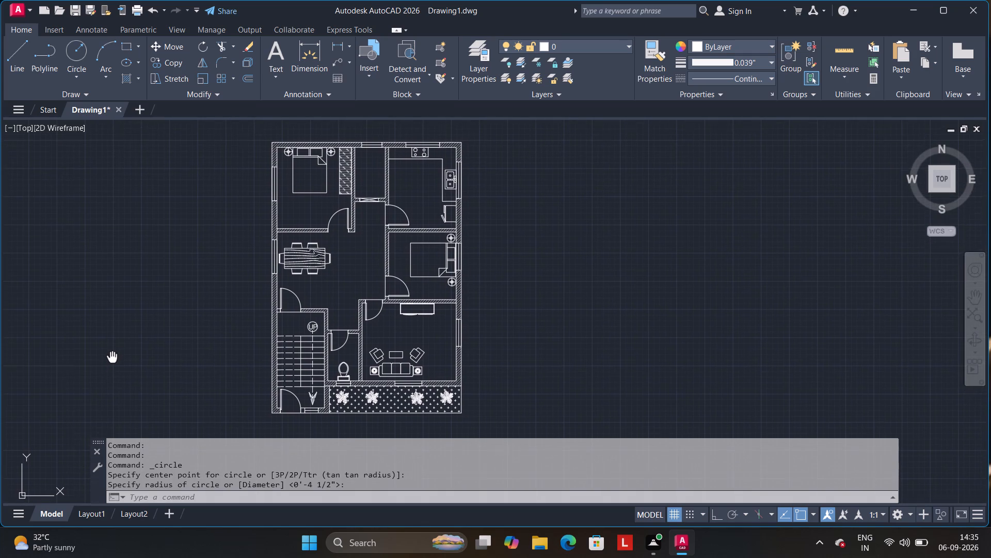
middle_click_drag(112, 358, 115, 356)
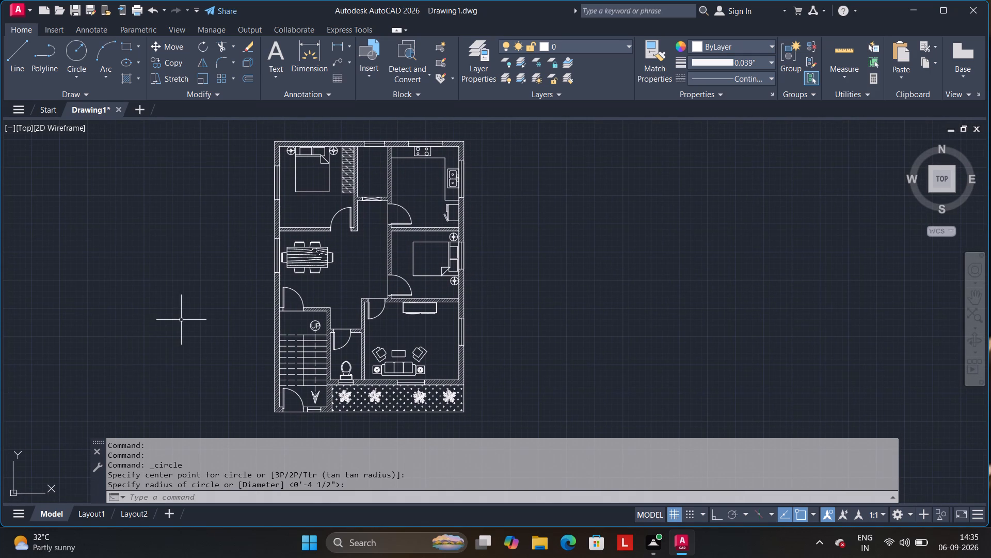
middle_click_drag(183, 320, 231, 323)
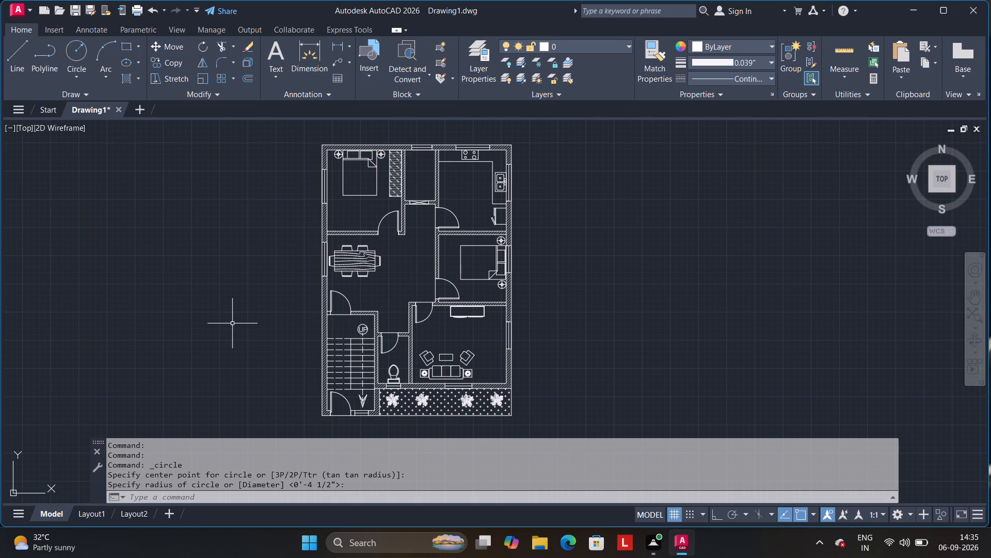
key("Escape")
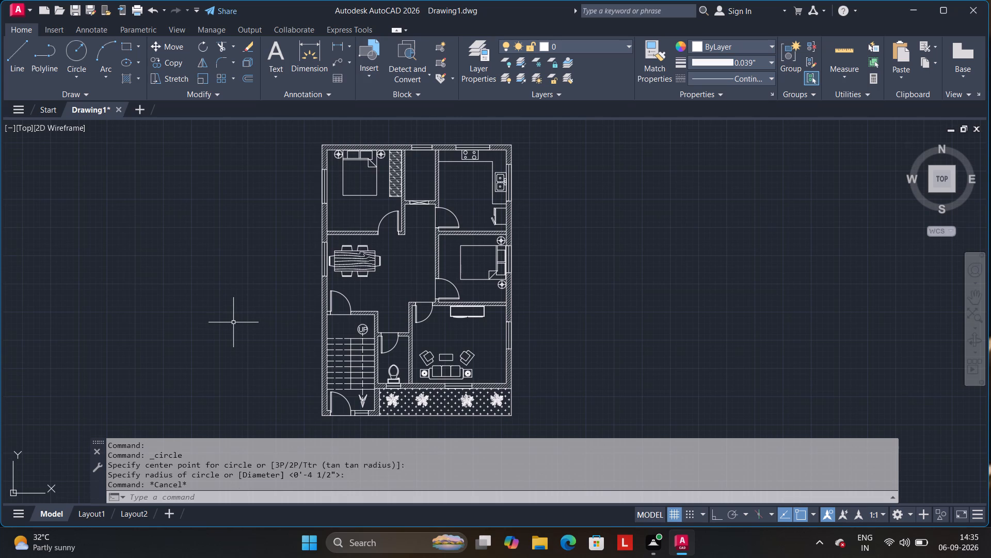
key("Escape")
key("Escape")
key("Escape")
key("Escape")
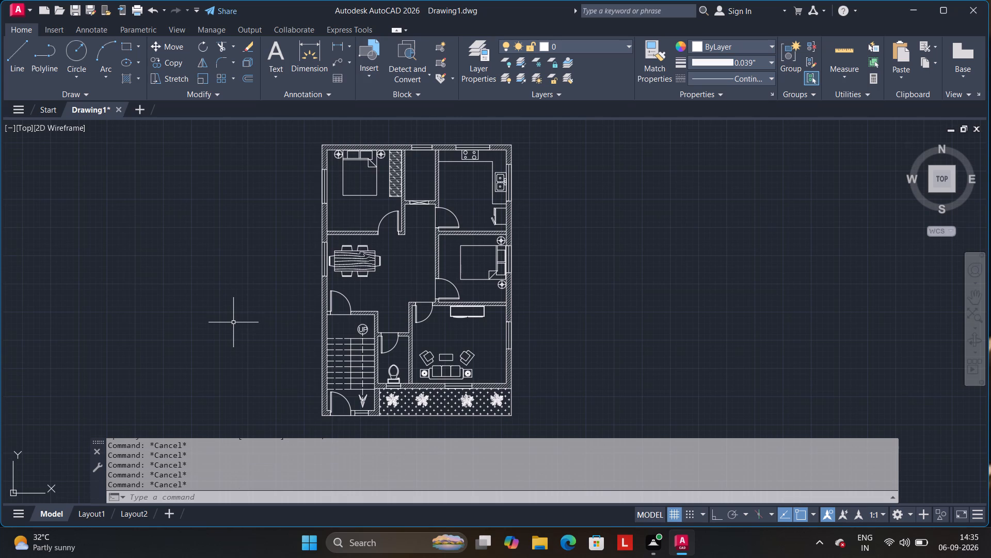
scroll(235, 461, "up", 2)
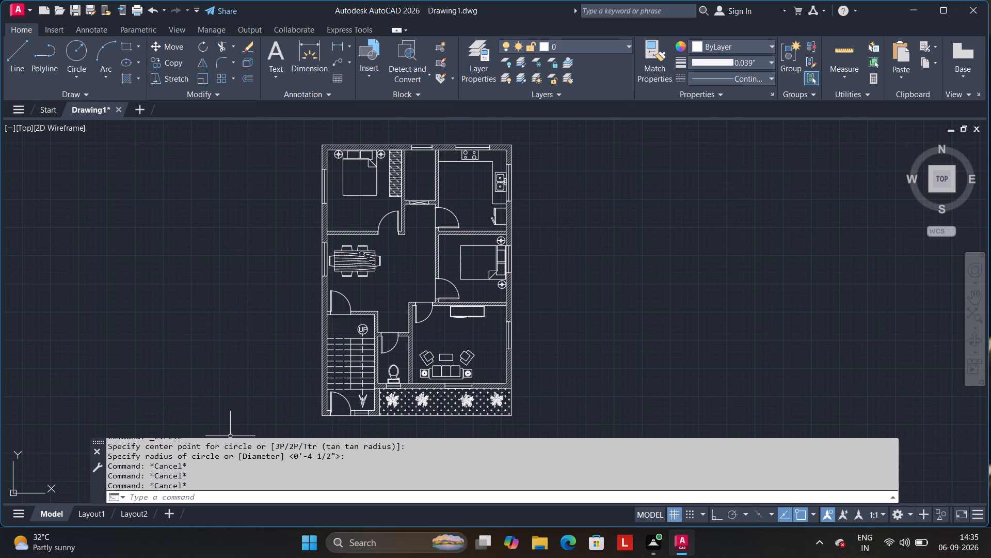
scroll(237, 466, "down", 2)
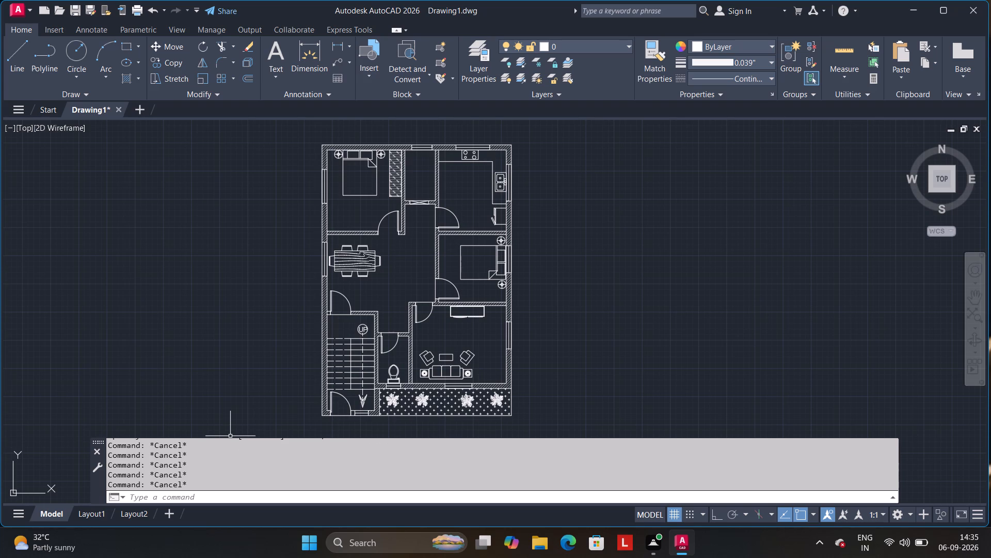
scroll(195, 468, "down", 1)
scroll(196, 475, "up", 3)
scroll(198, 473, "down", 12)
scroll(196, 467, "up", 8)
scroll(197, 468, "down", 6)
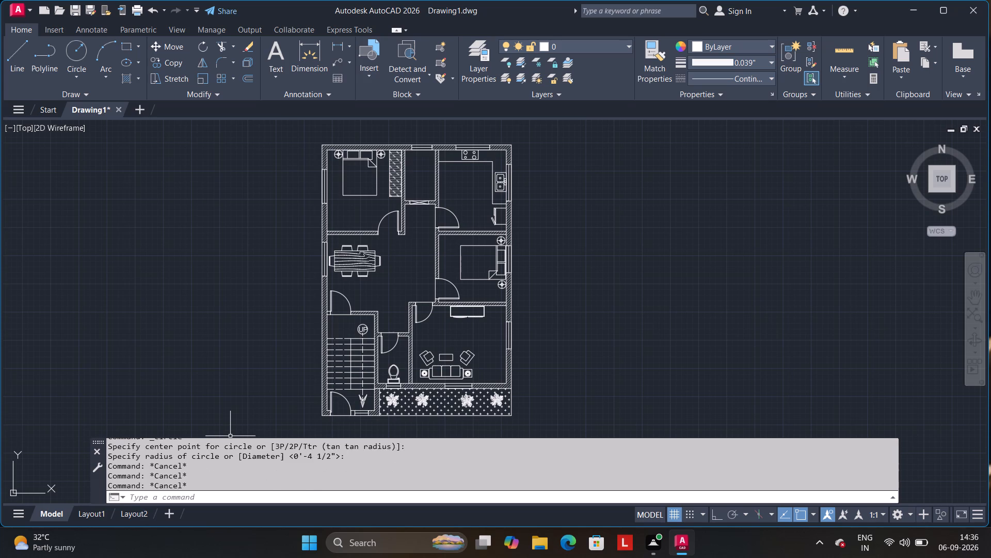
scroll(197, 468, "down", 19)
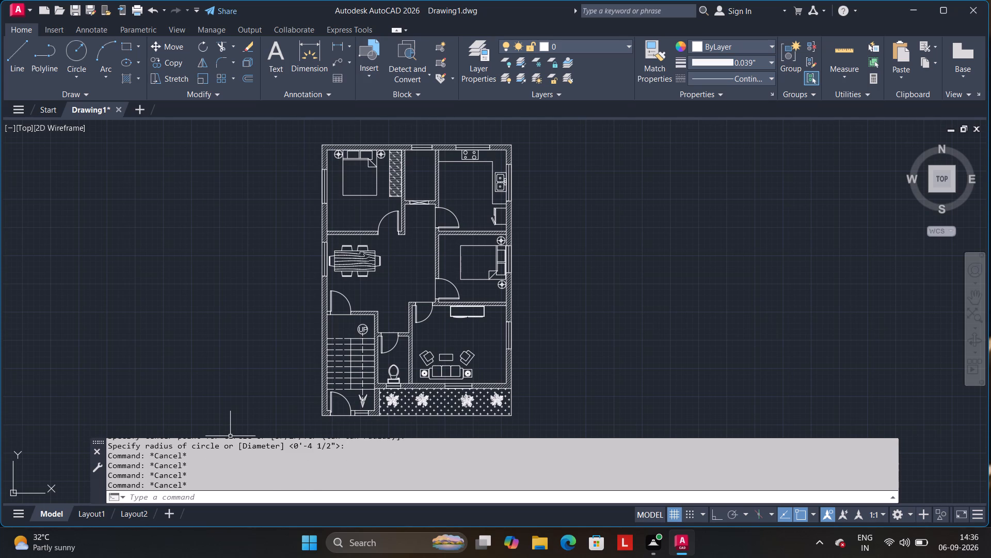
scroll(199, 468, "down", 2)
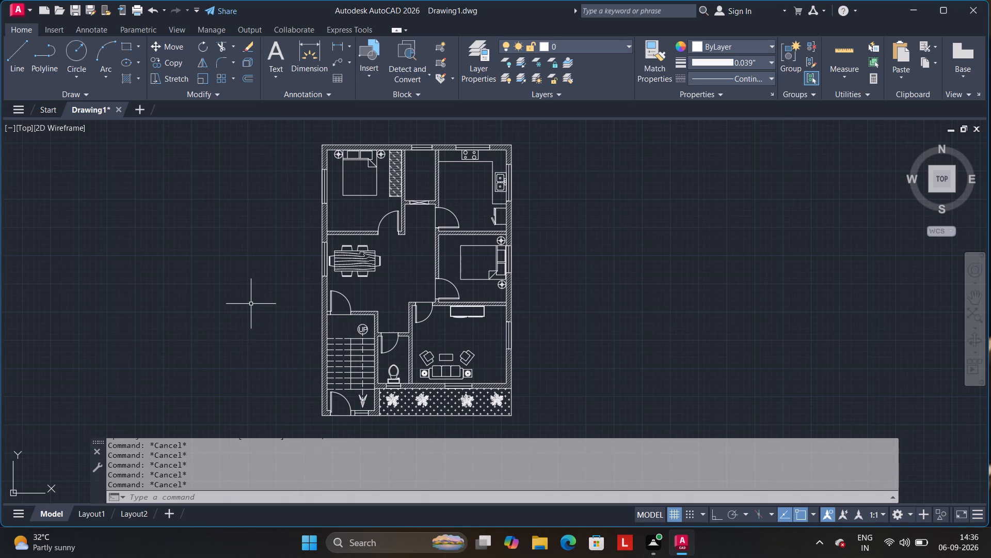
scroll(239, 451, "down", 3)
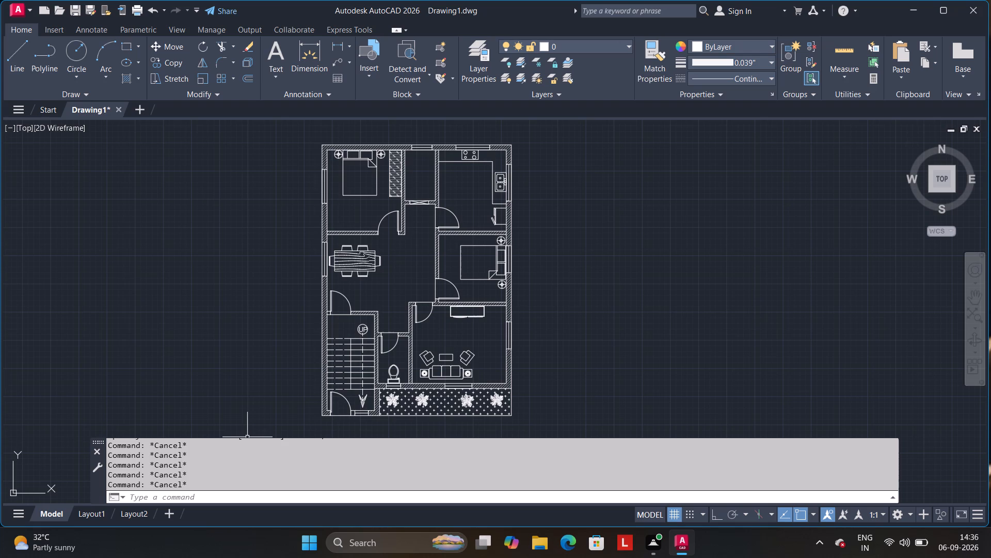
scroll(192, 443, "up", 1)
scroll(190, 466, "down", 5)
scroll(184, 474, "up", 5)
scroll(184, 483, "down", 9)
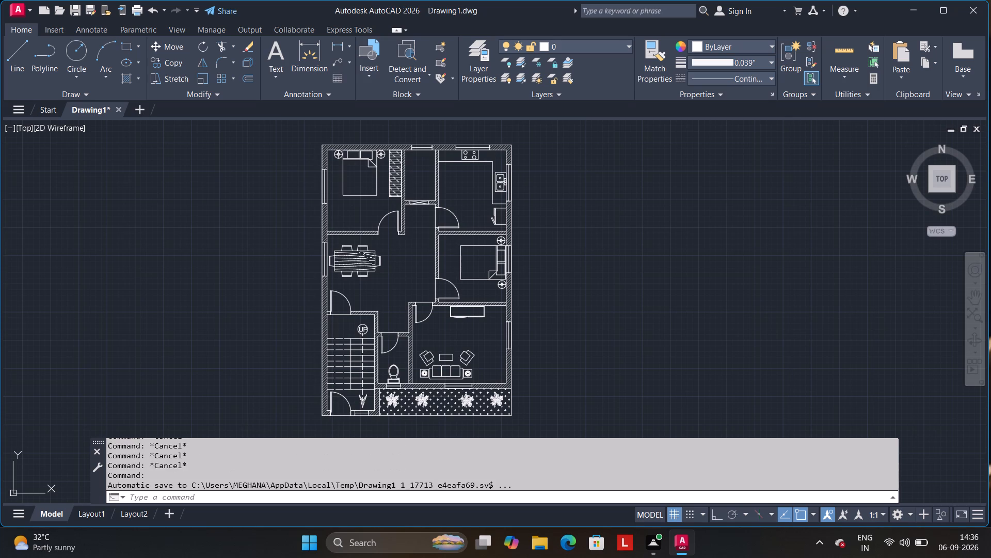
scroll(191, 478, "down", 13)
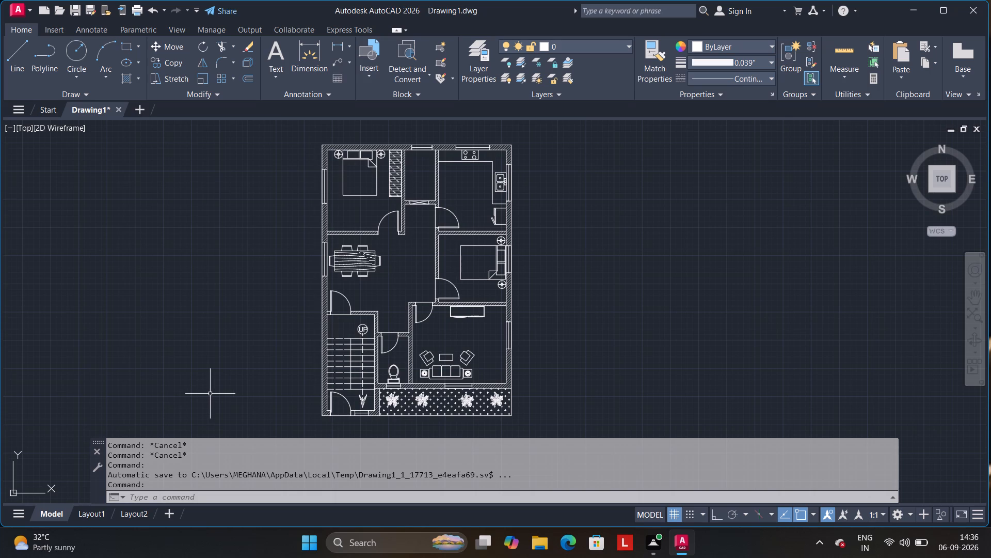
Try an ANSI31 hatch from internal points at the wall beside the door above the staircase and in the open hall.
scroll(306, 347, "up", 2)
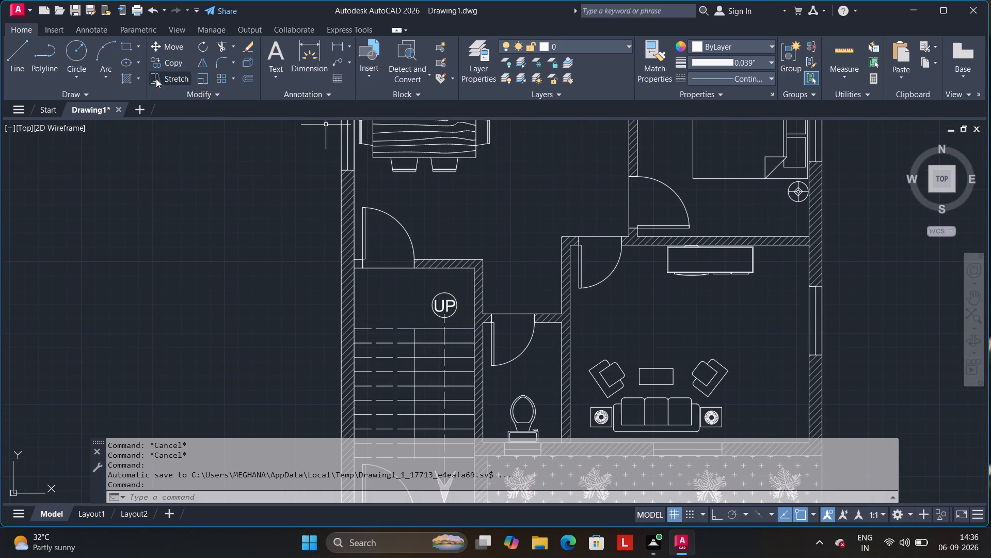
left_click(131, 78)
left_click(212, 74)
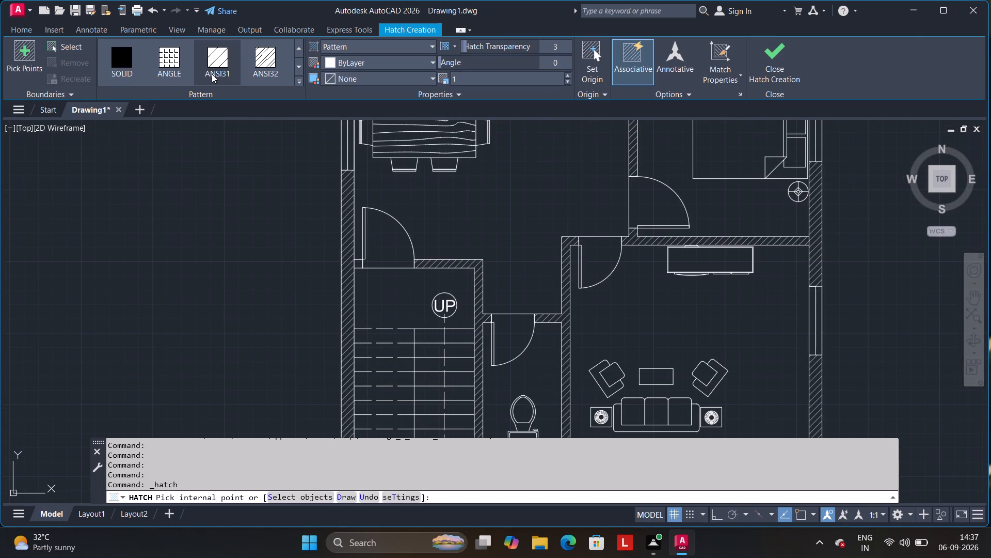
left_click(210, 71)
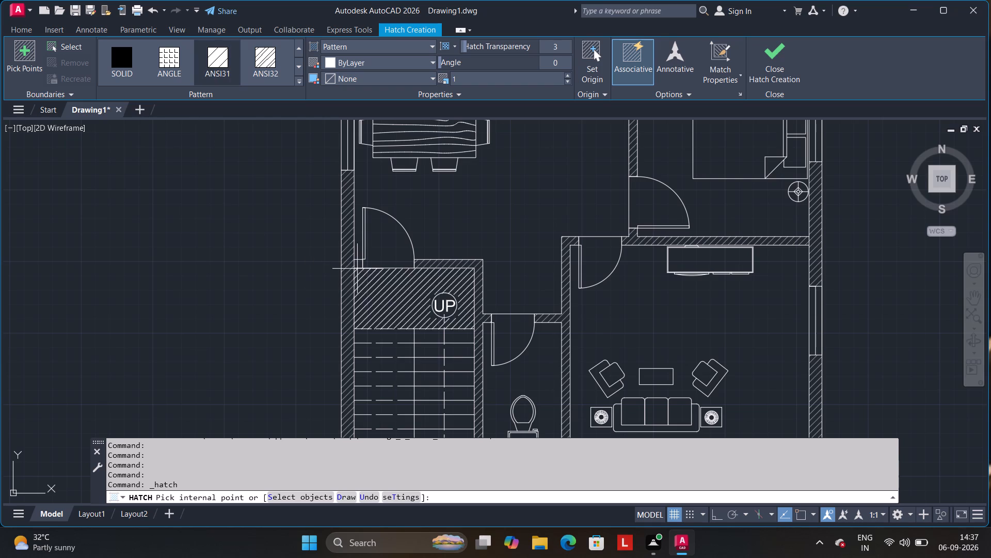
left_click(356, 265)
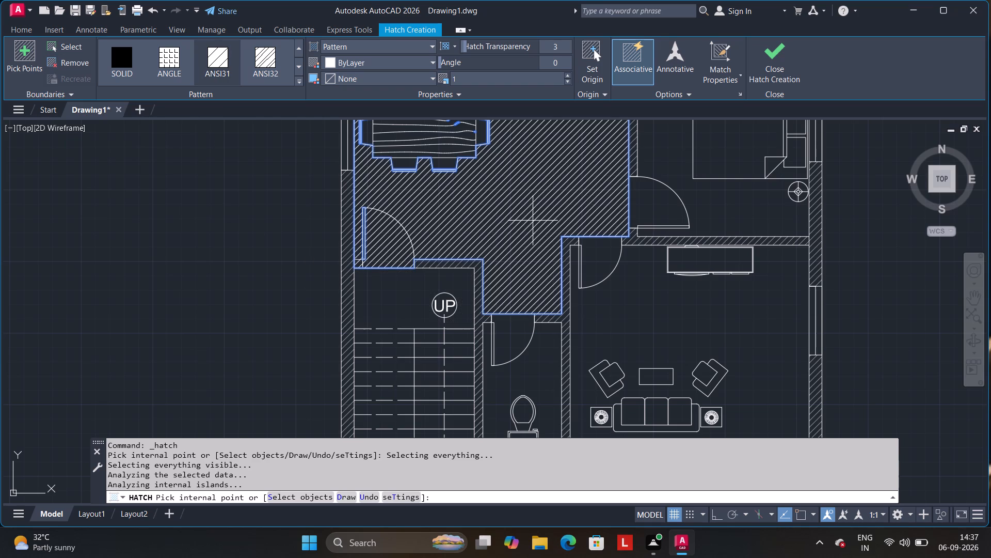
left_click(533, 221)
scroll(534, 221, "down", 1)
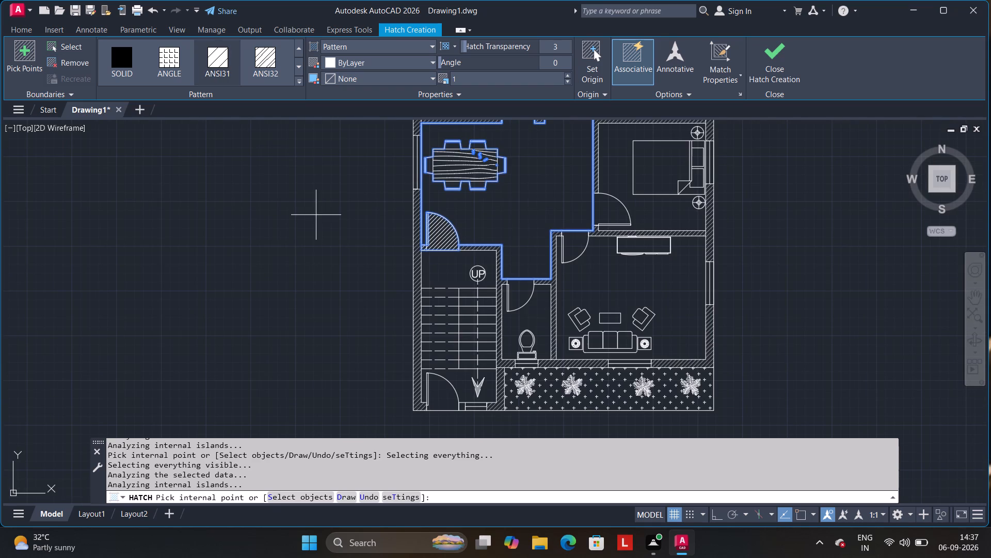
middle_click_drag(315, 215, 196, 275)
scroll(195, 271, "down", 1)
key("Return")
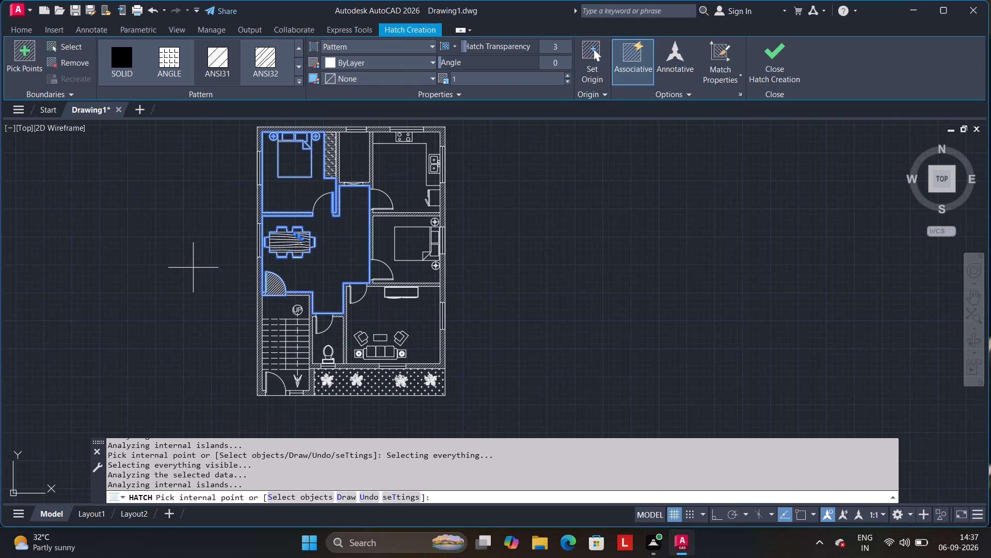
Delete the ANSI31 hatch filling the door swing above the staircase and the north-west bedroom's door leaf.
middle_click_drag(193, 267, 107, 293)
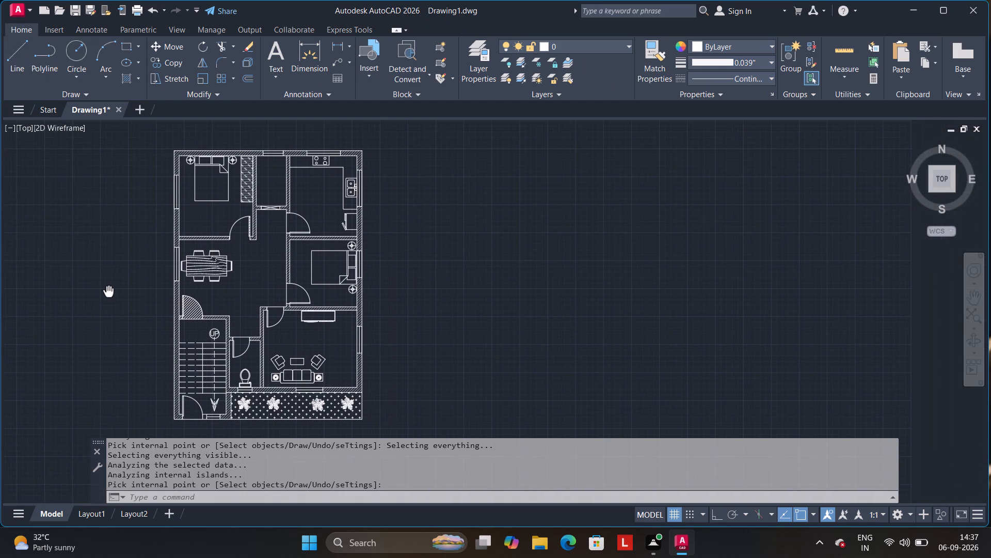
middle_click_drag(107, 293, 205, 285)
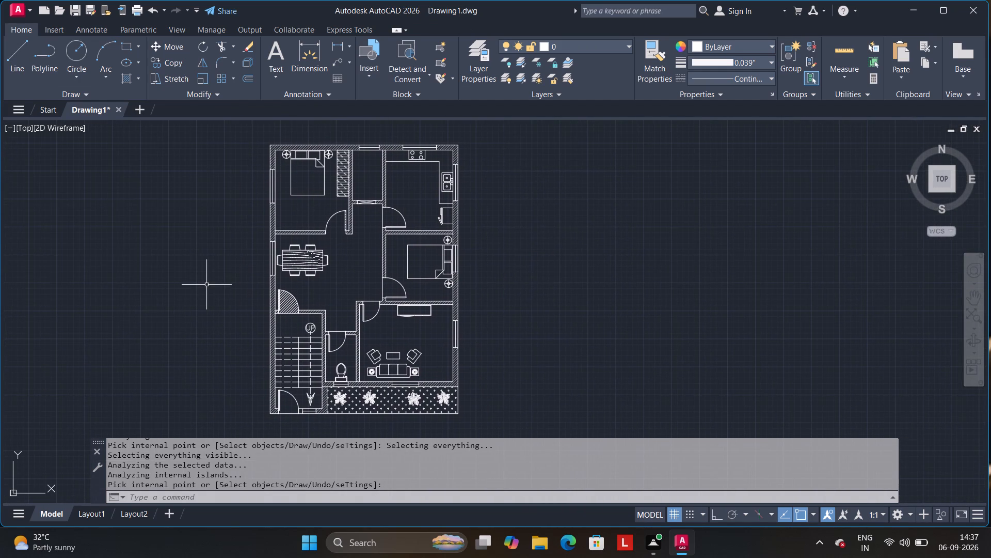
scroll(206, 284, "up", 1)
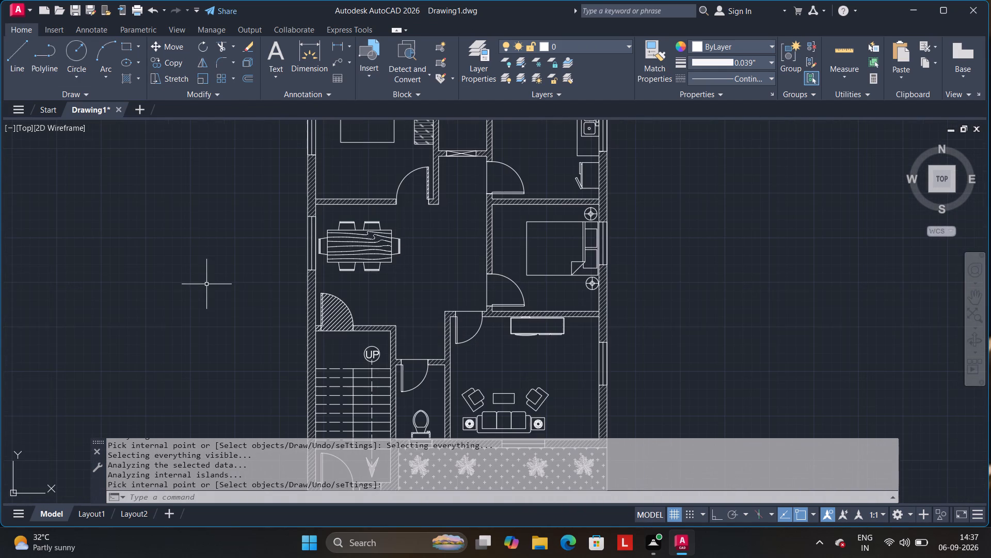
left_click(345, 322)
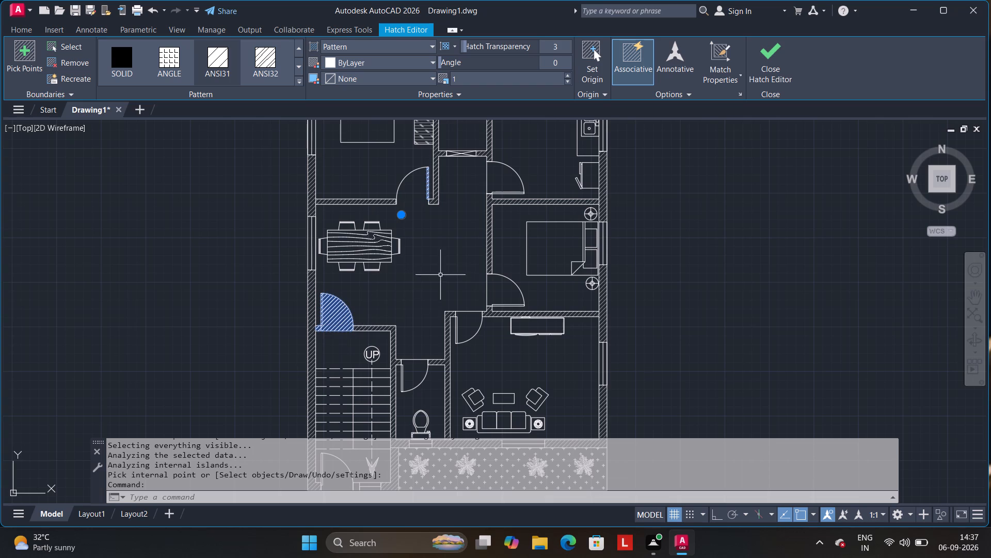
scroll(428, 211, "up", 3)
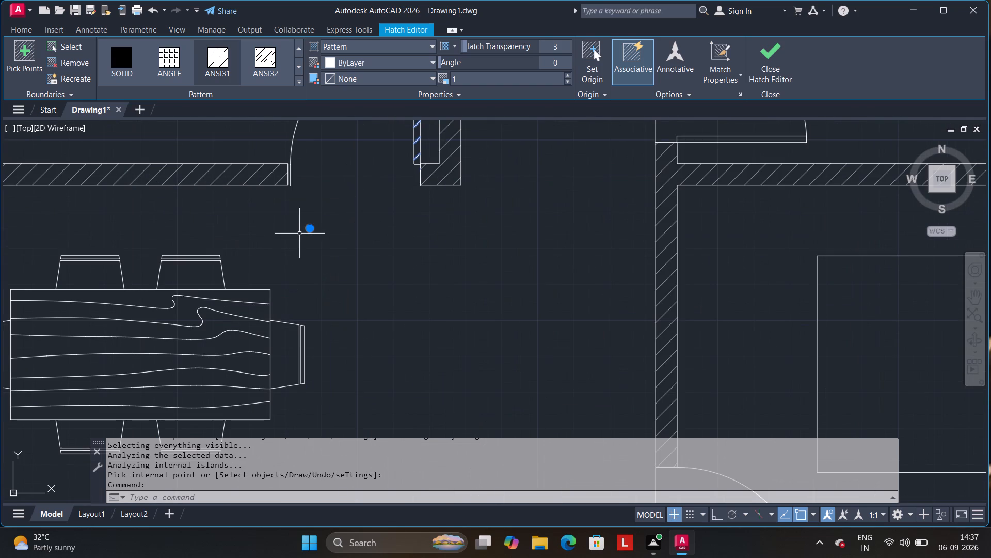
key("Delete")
Inspect the floor plan's walls, doors, furniture and staircase for leftover hatching, up close and as a whole.
scroll(331, 284, "down", 2)
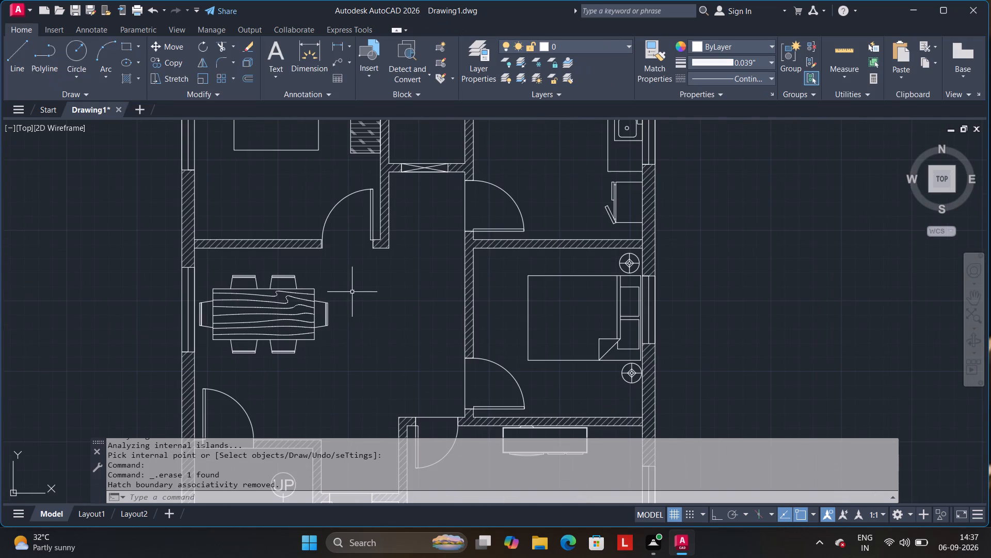
middle_click_drag(362, 351, 366, 237)
scroll(373, 259, "down", 1)
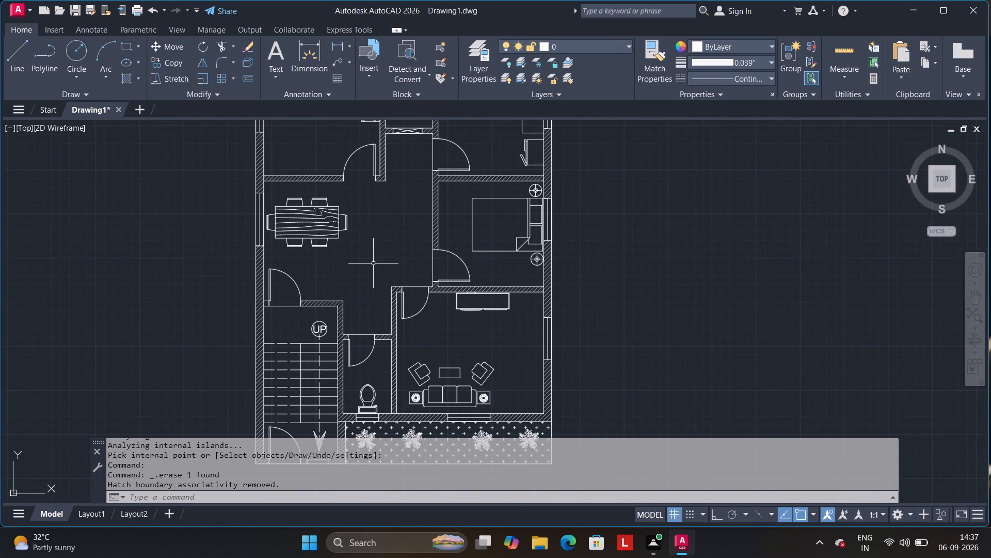
scroll(373, 263, "down", 1)
middle_click_drag(374, 263, 318, 282)
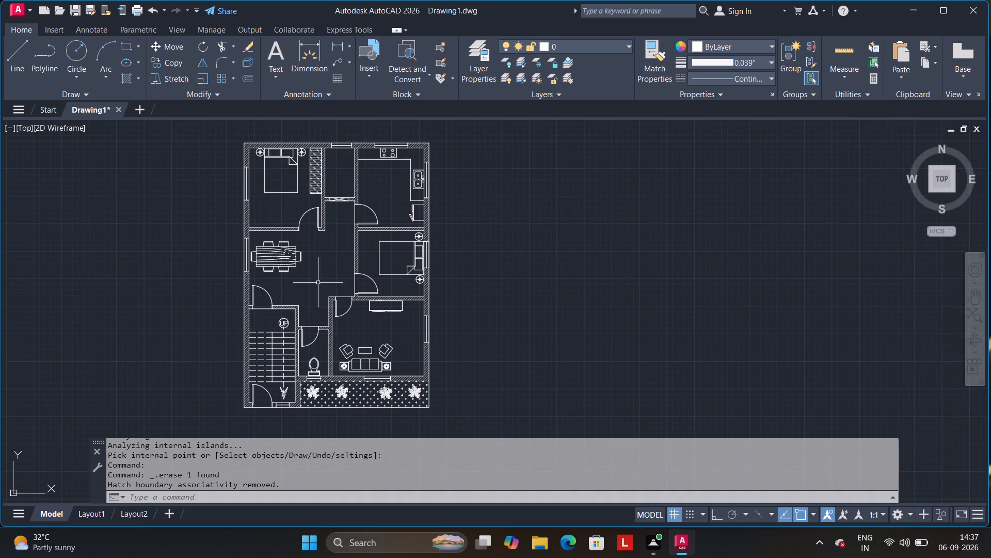
middle_click_drag(318, 283, 346, 278)
scroll(351, 268, "up", 1)
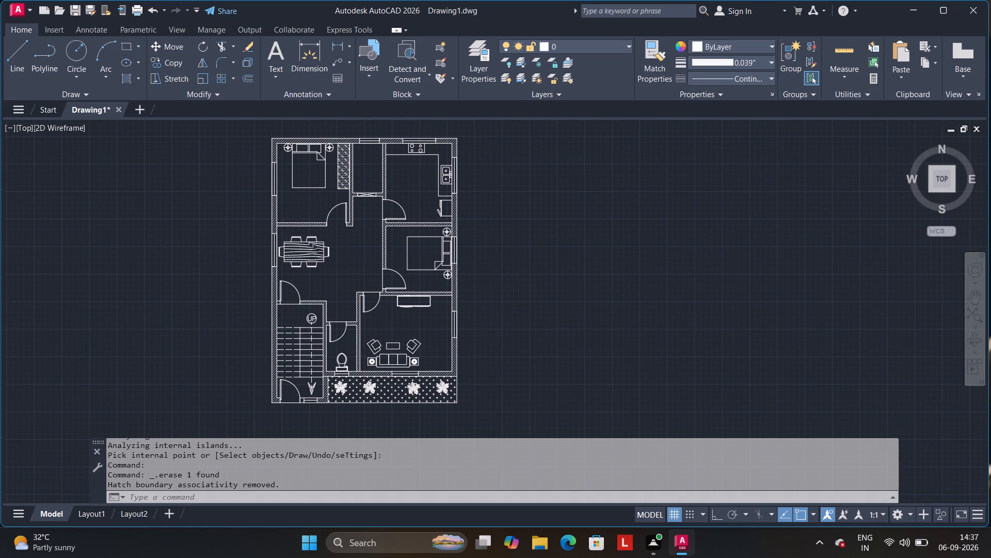
scroll(353, 267, "down", 1)
middle_click(353, 267)
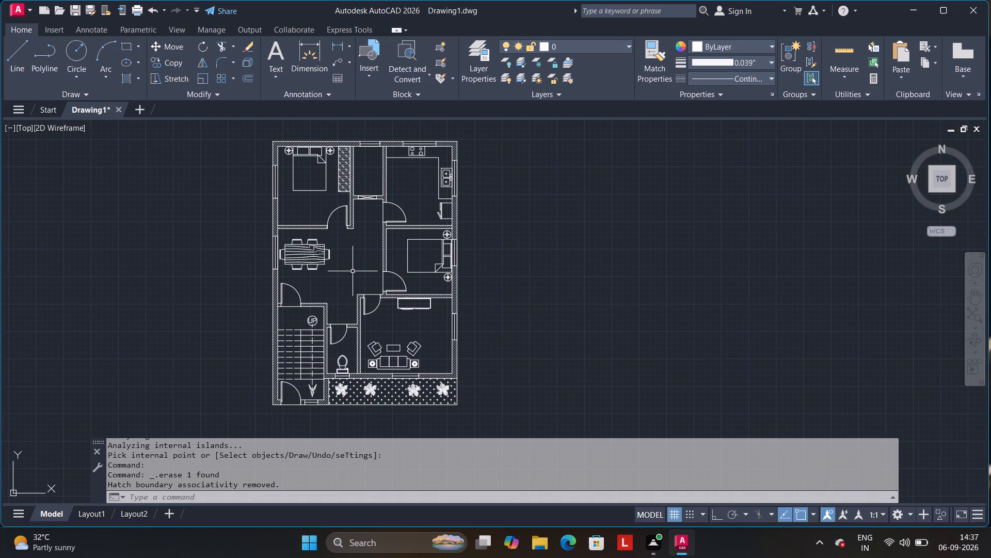
scroll(371, 390, "up", 2)
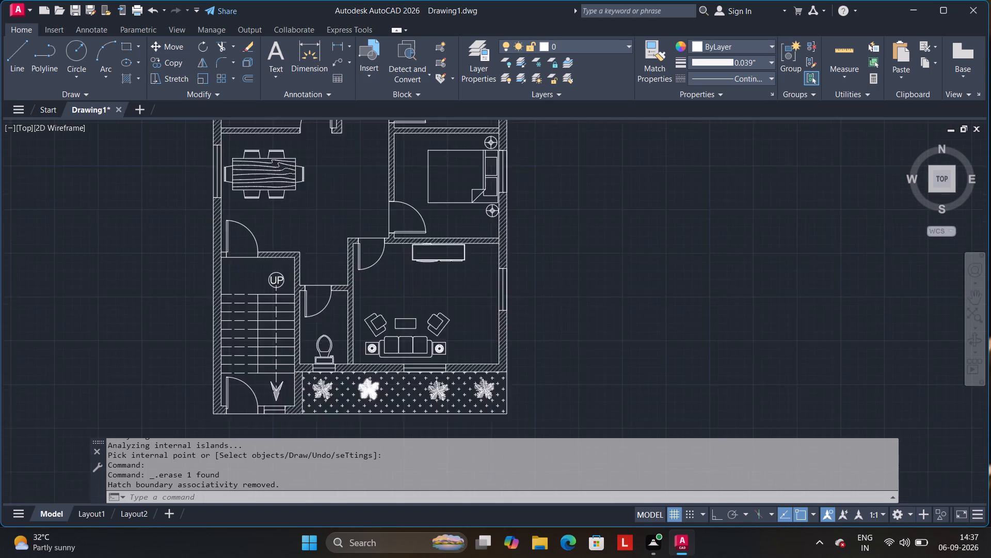
scroll(372, 390, "up", 1)
scroll(384, 400, "down", 2)
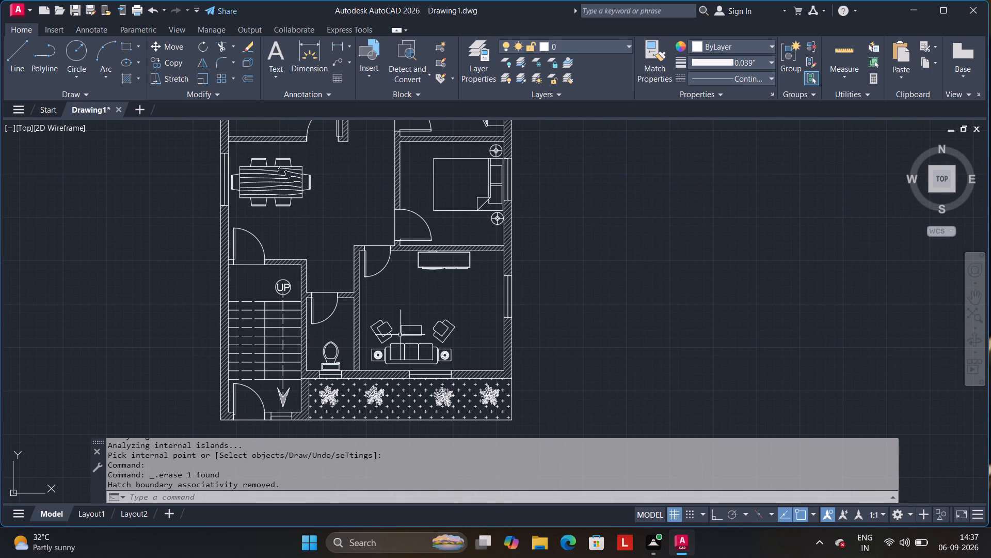
middle_click_drag(407, 303, 408, 318)
scroll(409, 319, "down", 1)
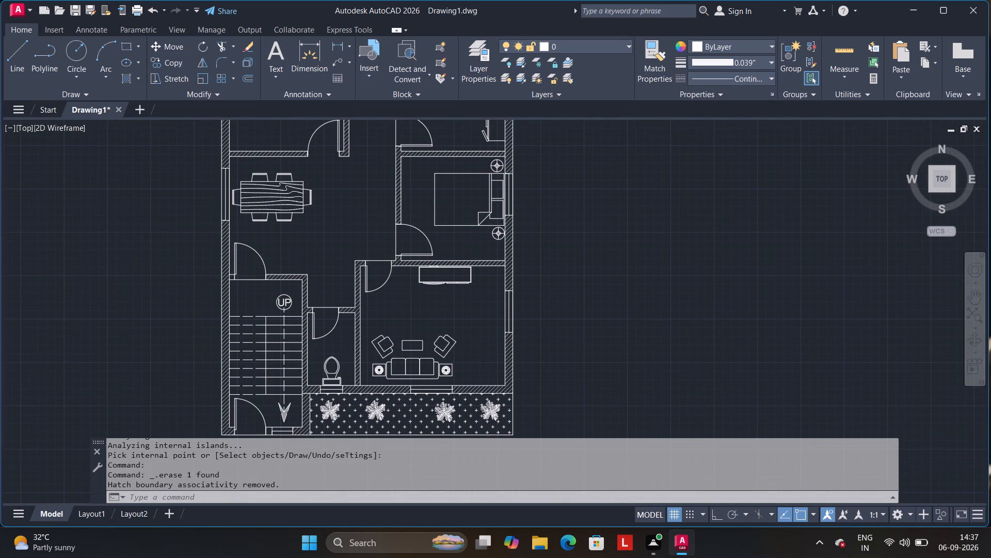
middle_click_drag(409, 319, 407, 332)
scroll(407, 332, "up", 1)
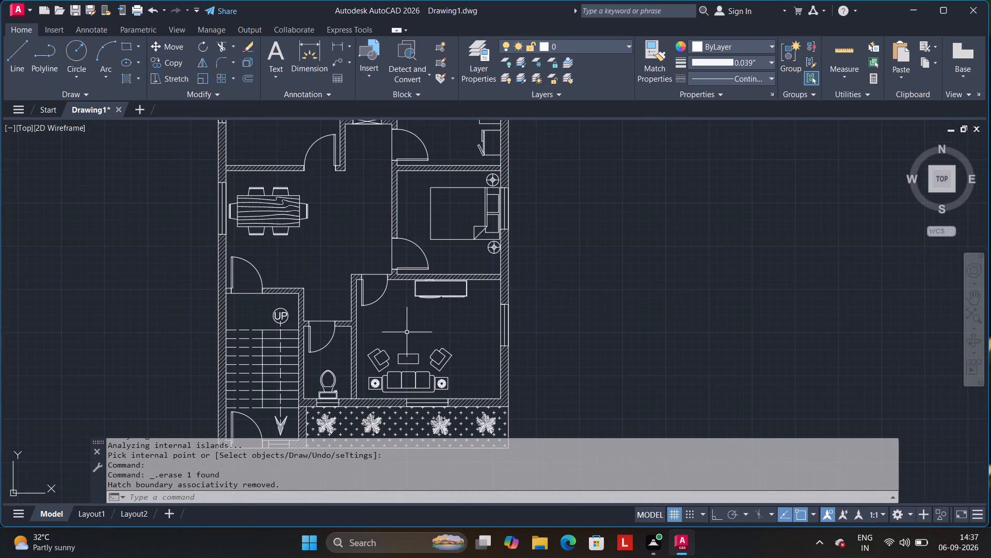
scroll(407, 332, "down", 1)
middle_click_drag(407, 332, 437, 339)
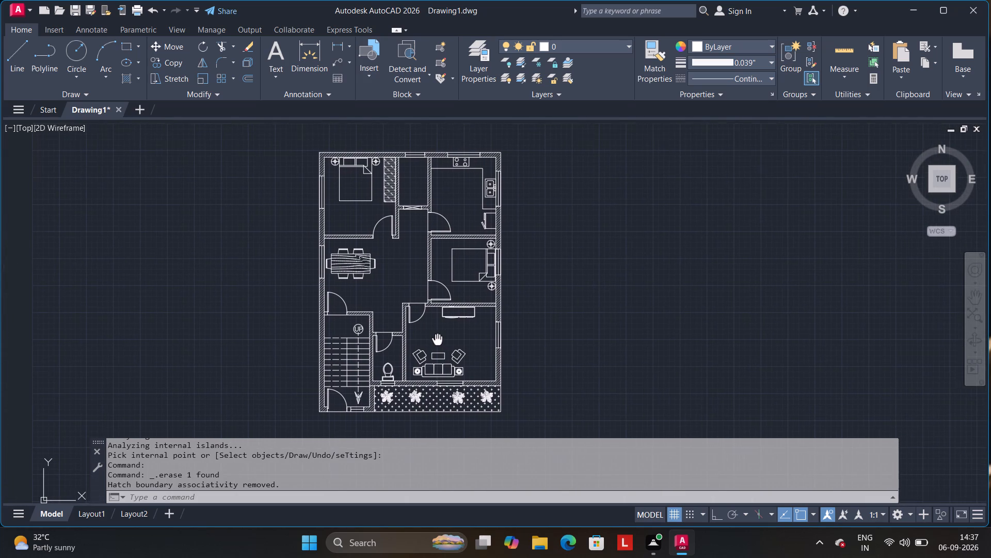
middle_click_drag(437, 339, 437, 336)
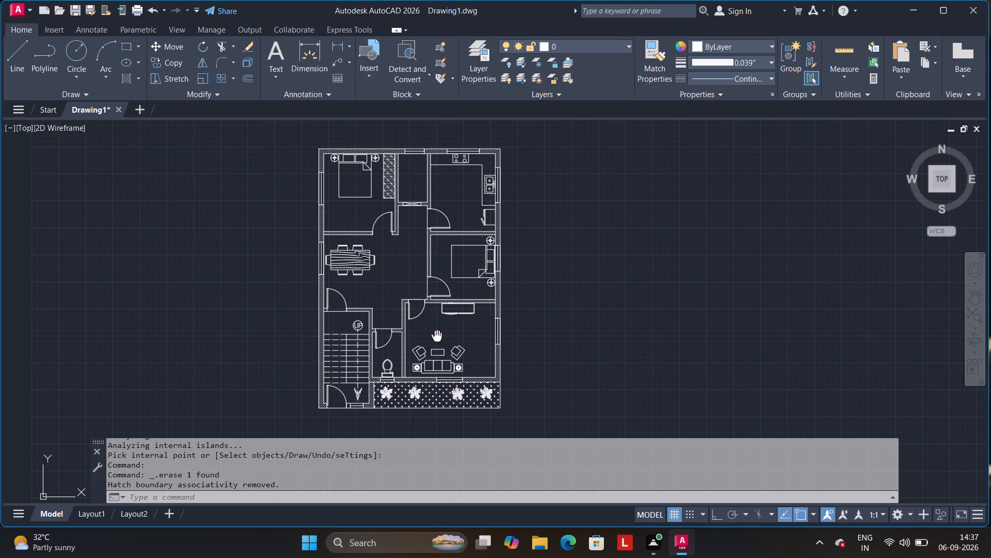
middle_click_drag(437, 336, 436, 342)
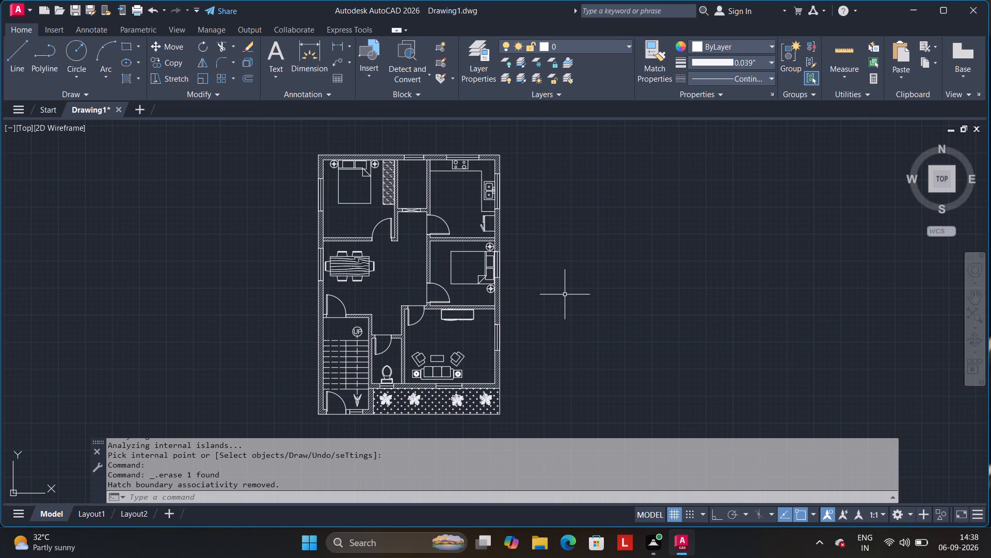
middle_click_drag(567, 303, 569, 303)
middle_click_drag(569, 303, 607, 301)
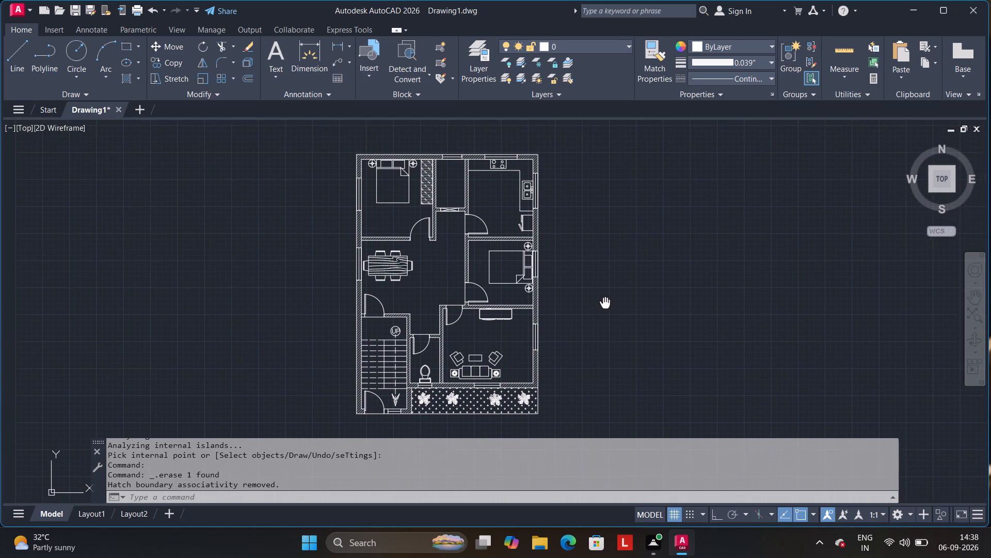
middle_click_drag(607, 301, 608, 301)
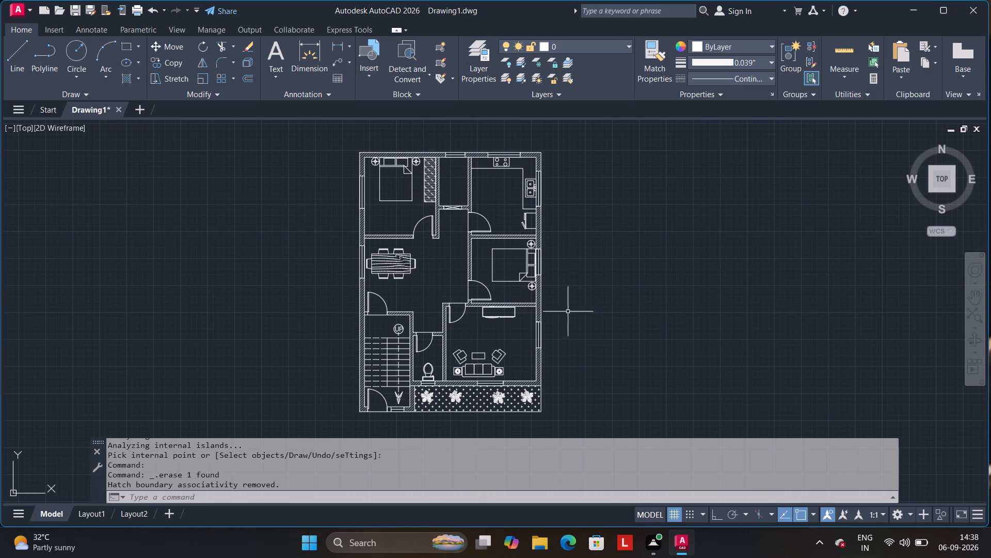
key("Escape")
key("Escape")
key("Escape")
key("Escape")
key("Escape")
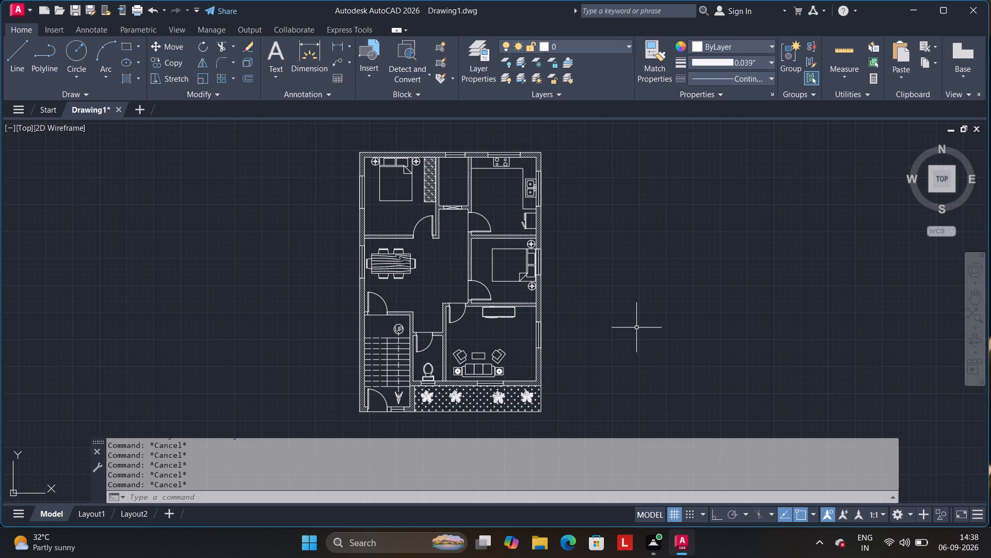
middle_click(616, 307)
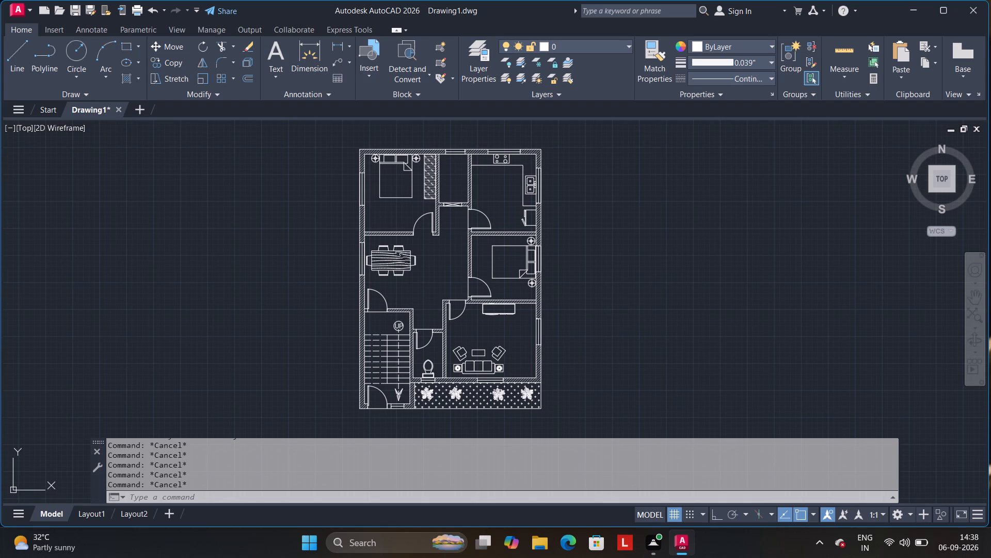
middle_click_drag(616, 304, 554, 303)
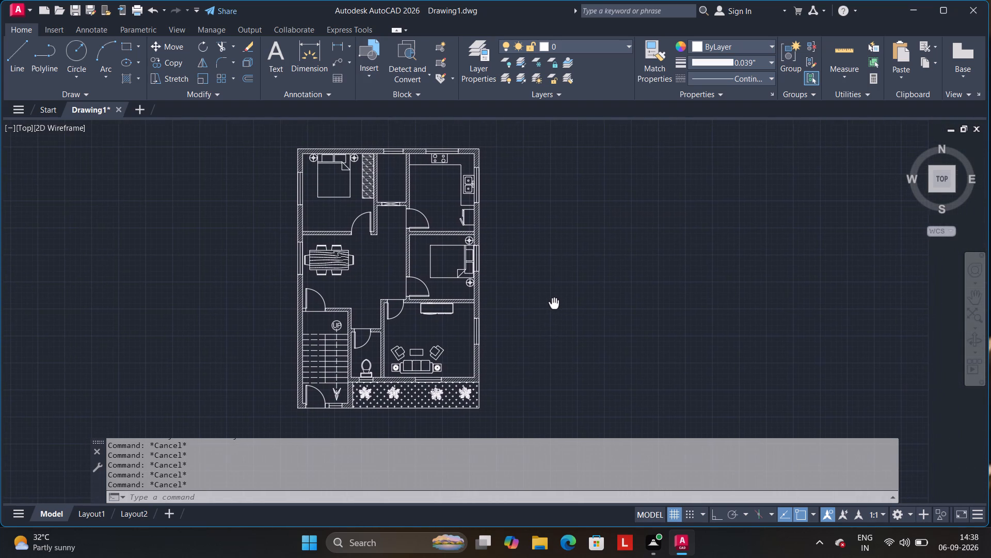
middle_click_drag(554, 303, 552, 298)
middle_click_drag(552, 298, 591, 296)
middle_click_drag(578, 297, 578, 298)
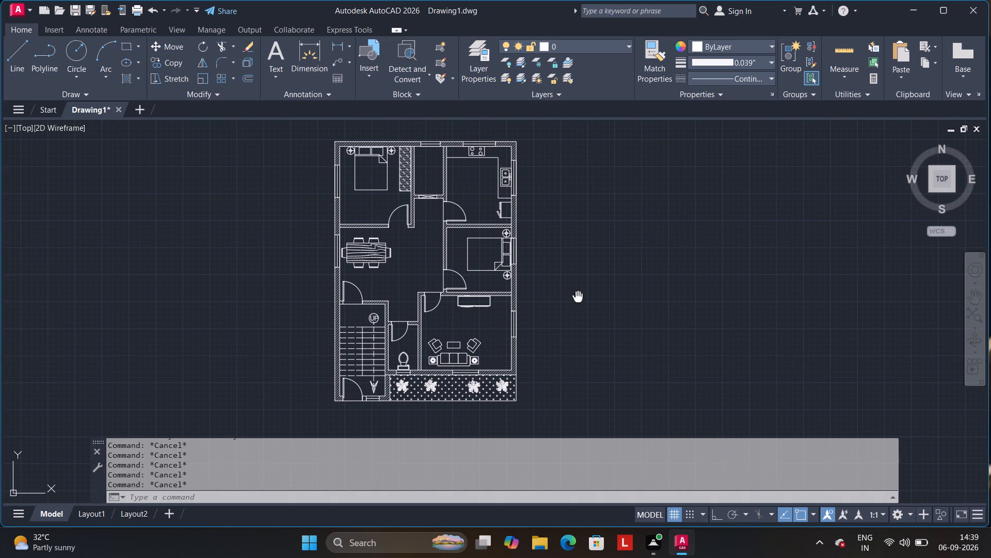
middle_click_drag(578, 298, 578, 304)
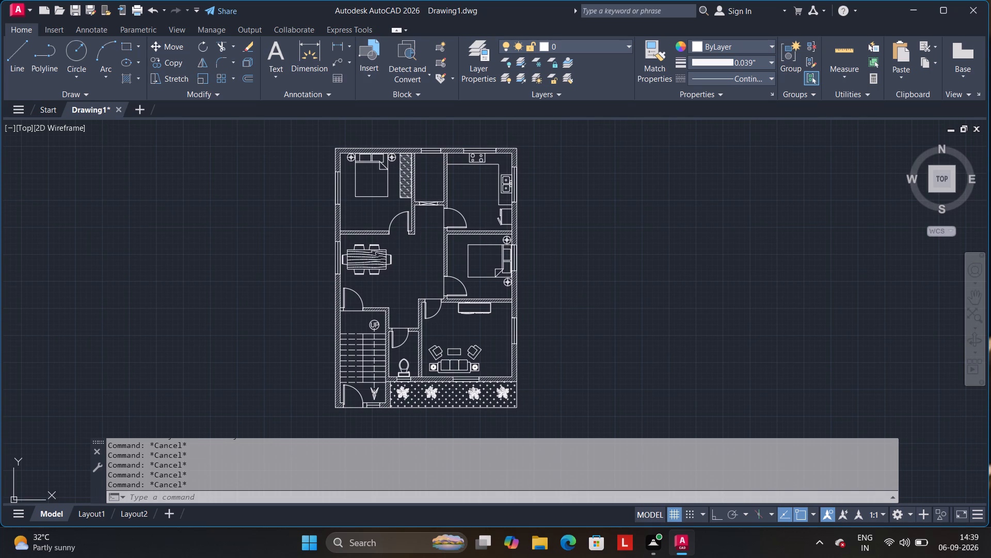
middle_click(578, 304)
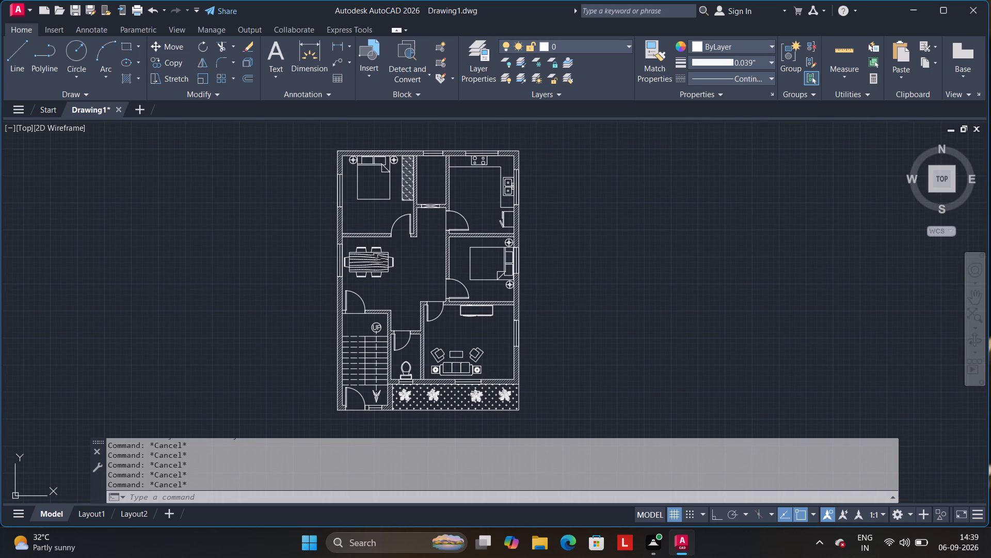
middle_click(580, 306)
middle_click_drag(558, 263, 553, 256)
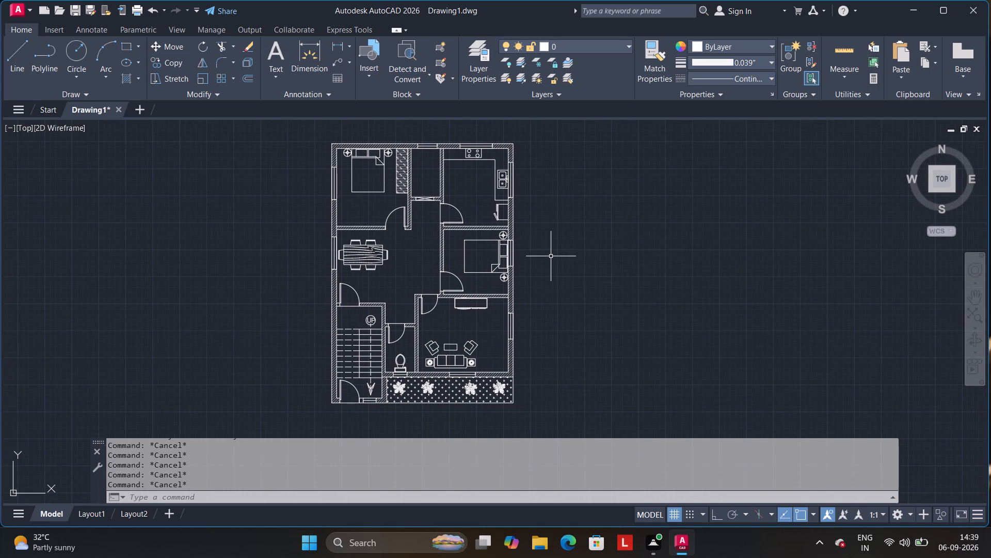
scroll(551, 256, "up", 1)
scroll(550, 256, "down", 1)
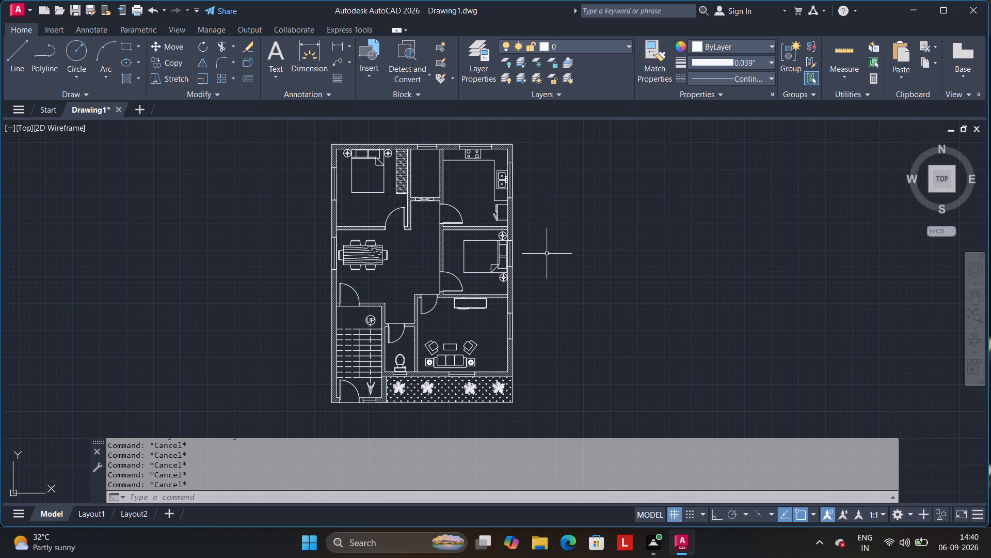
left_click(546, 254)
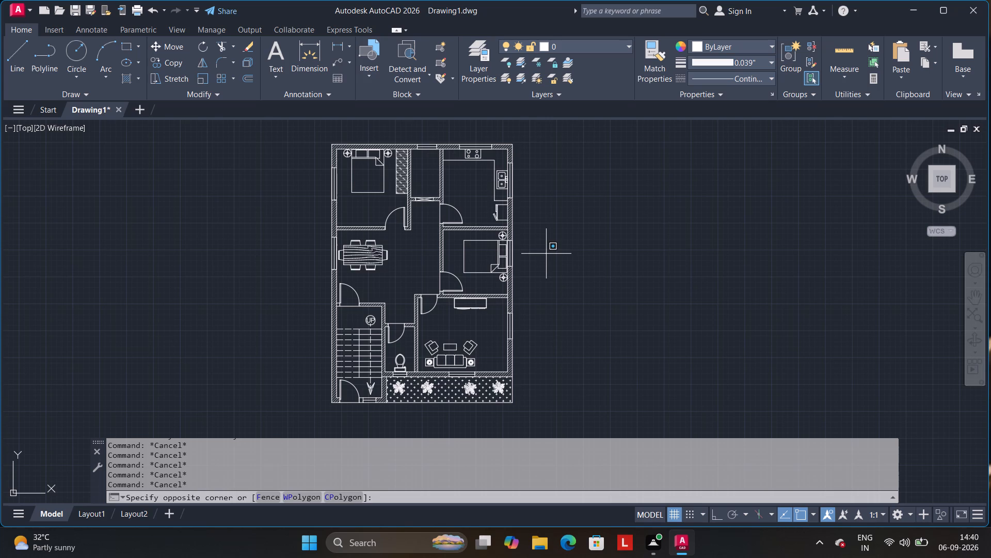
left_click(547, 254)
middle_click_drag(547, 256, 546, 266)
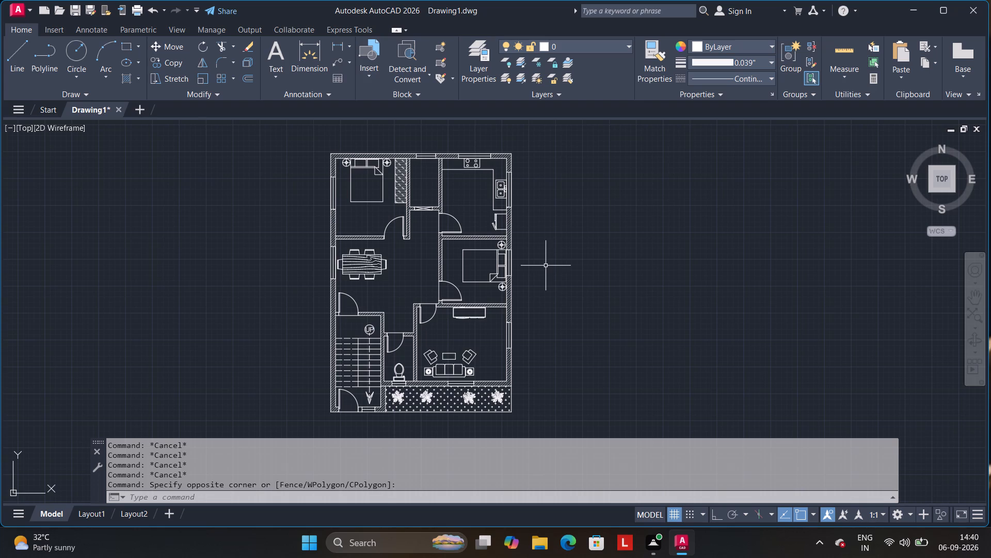
Start a multiline text label below the bed in the north-west bedroom, with 8" text height, reading BEDROOM1.
scroll(445, 195, "up", 1)
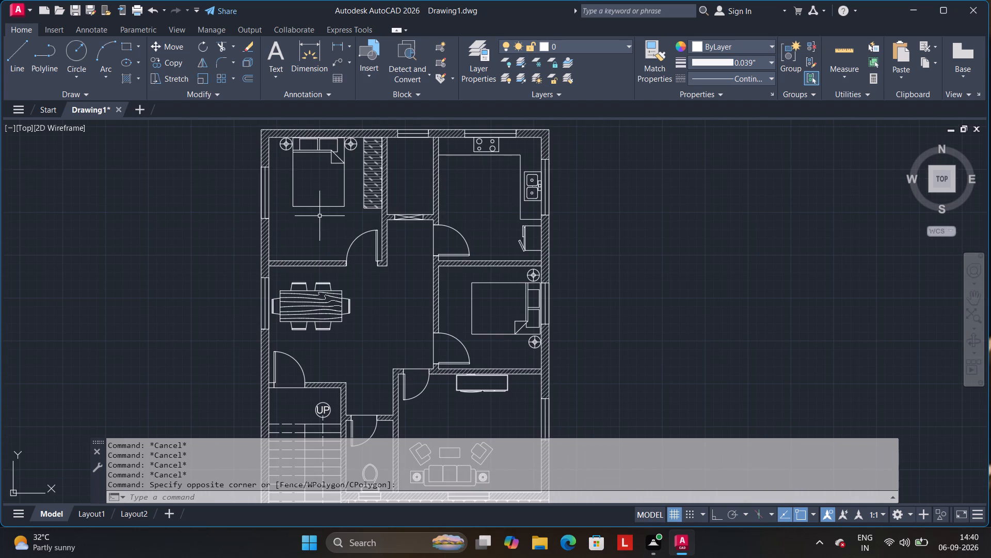
left_click(269, 55)
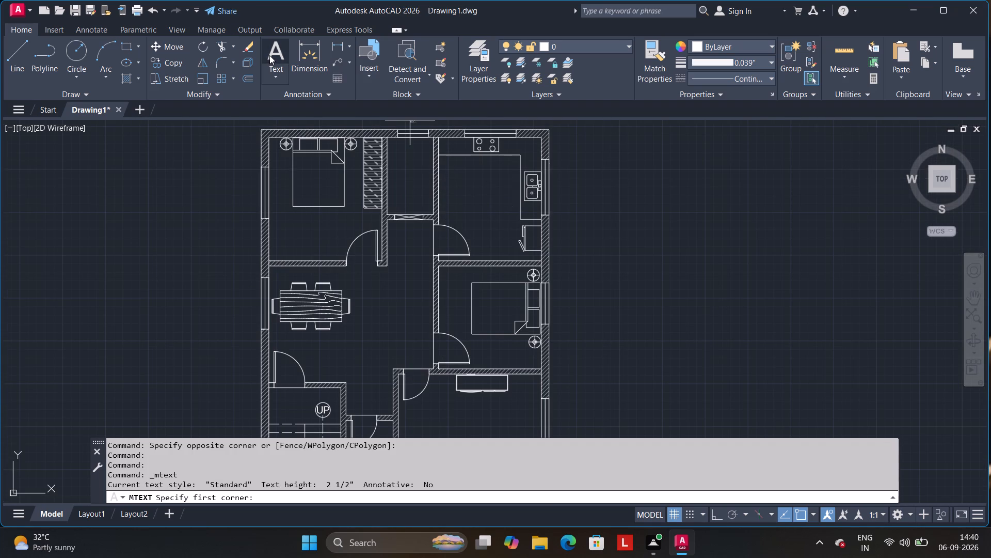
scroll(280, 228, "up", 1)
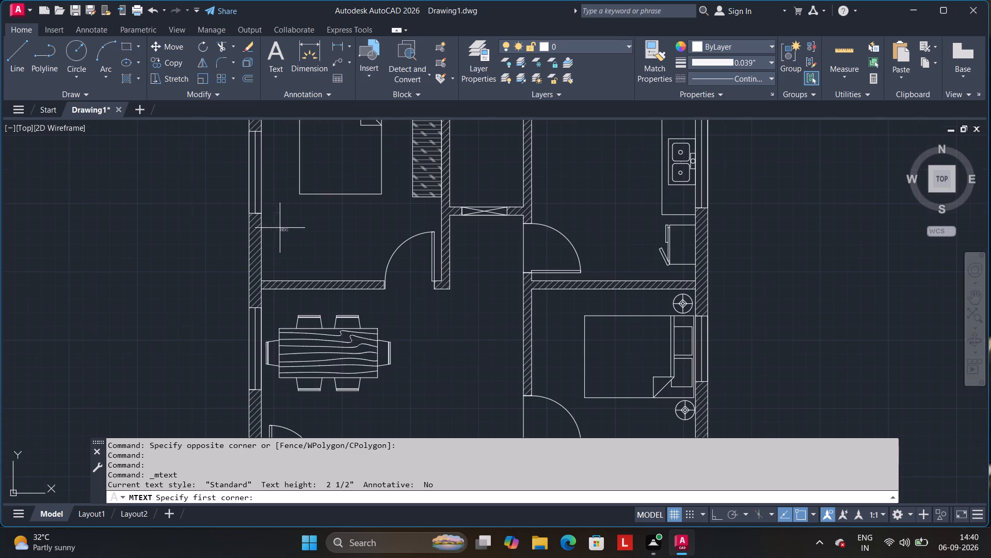
double_click(293, 214)
left_click(296, 214)
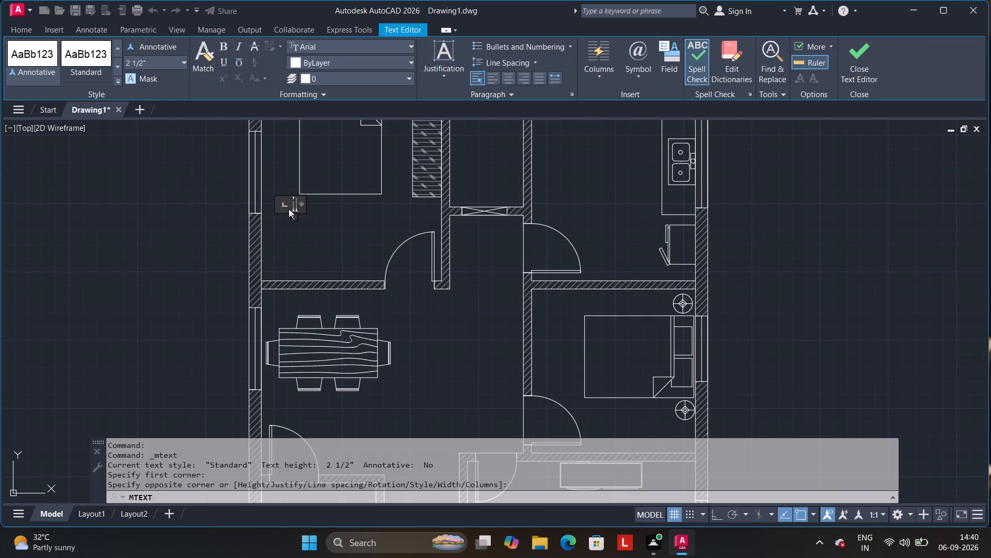
left_click(155, 60)
key("BackSpace")
key("8")
key("Return")
type("BEDROOM")
key("1")
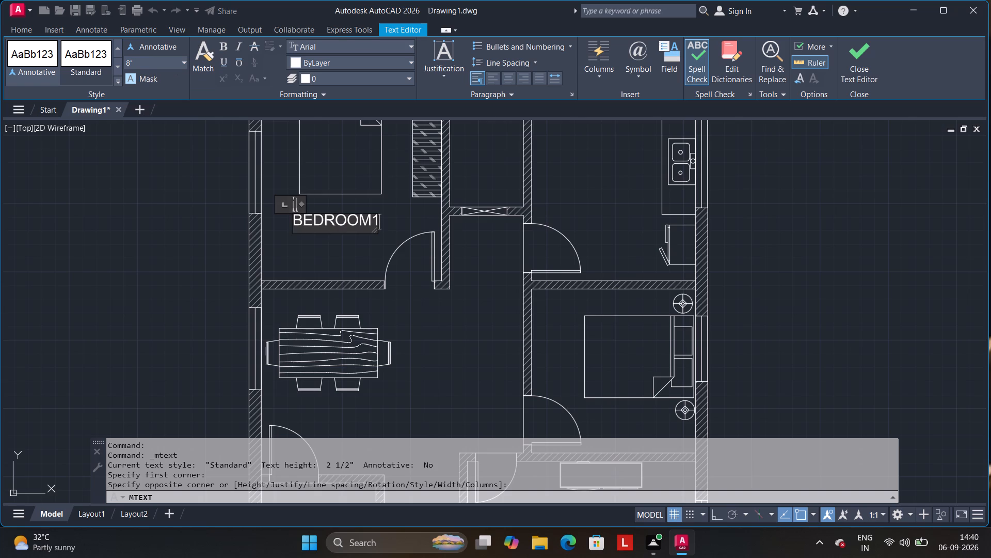
Add the room size 11'-0"X12'-0" as a second line under BEDROOM1 and finish the label.
key("Return")
type("11")
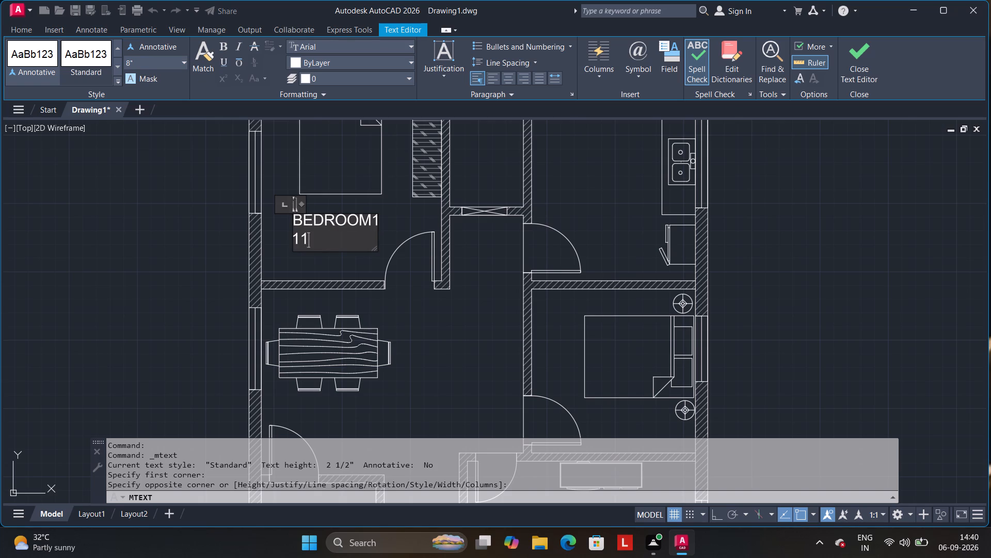
key("apostrophe")
type("-0\"")
type("X12")
type("'-0")
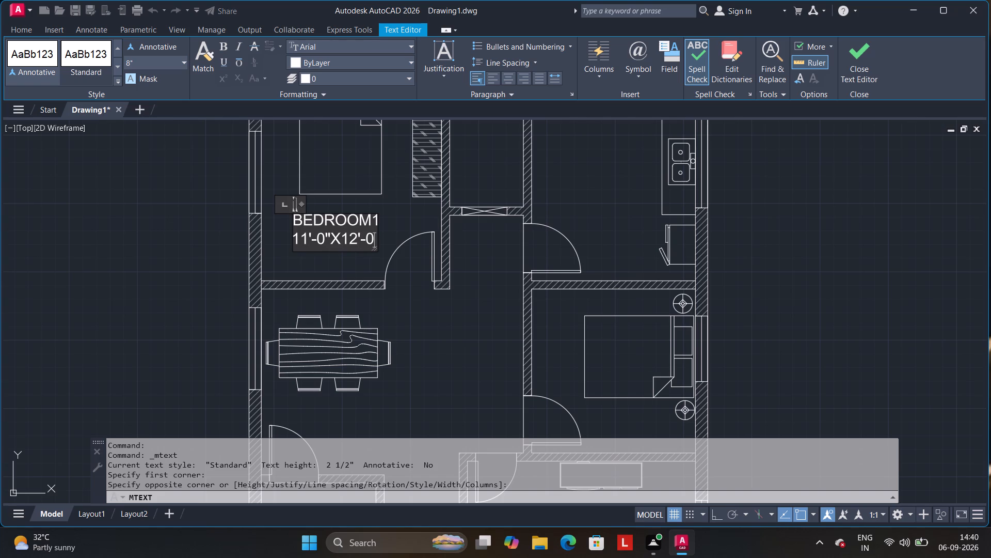
key("shift+quotedbl")
left_click(185, 164)
scroll(479, 369, "down", 1)
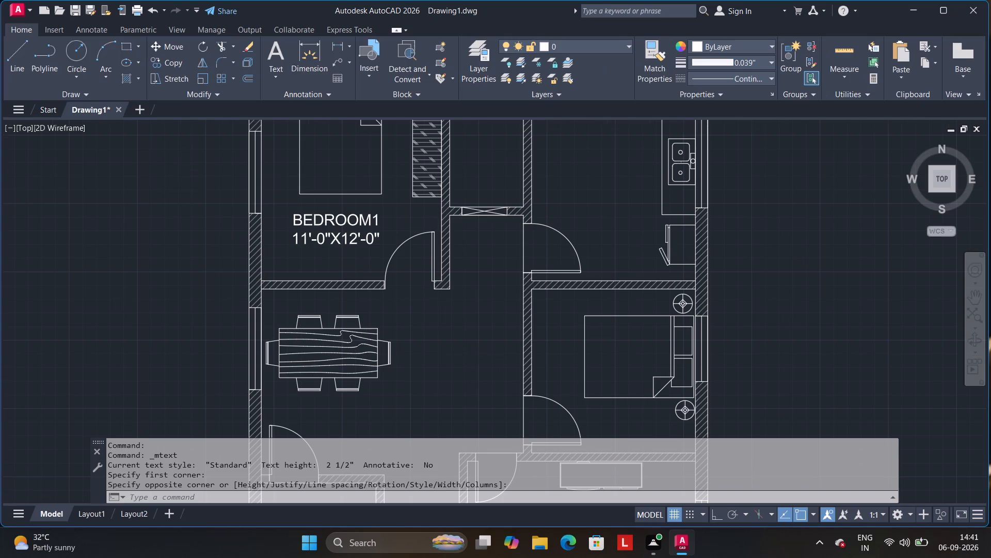
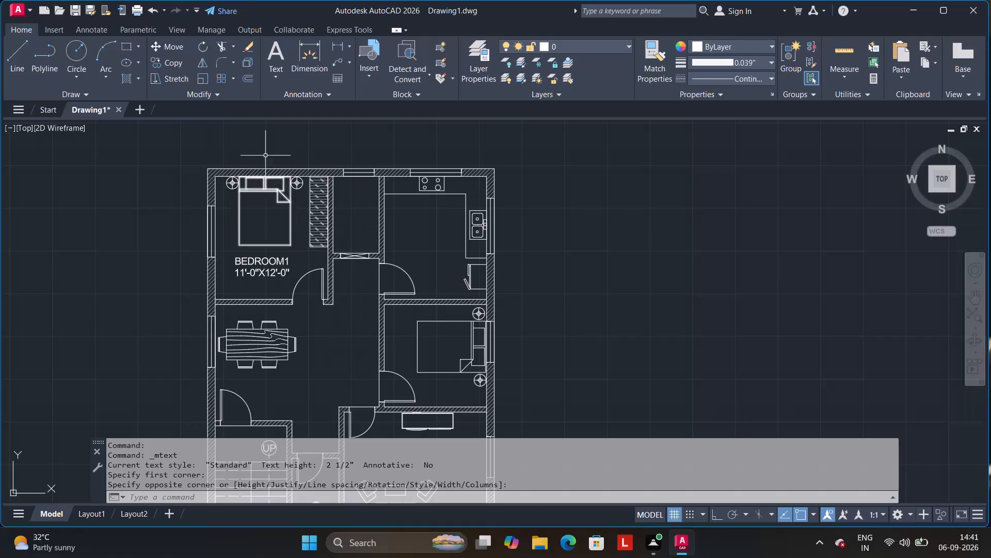
Start another multiline text object for the next room label on the floor plan.
left_click(282, 42)
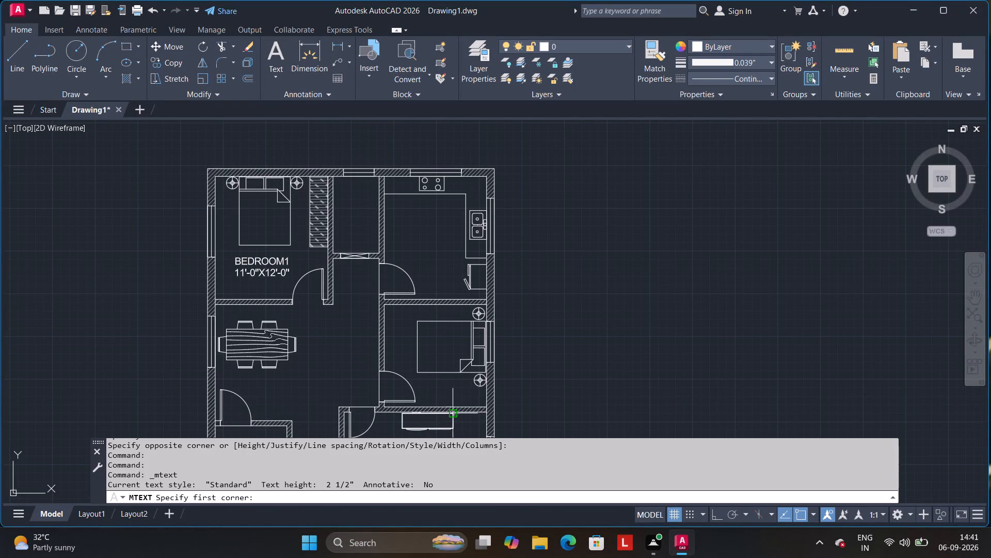
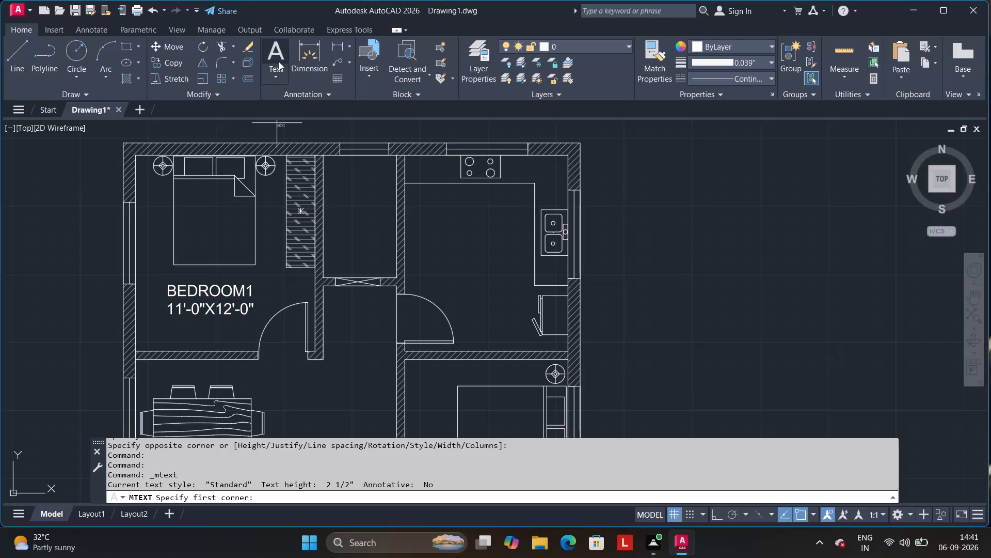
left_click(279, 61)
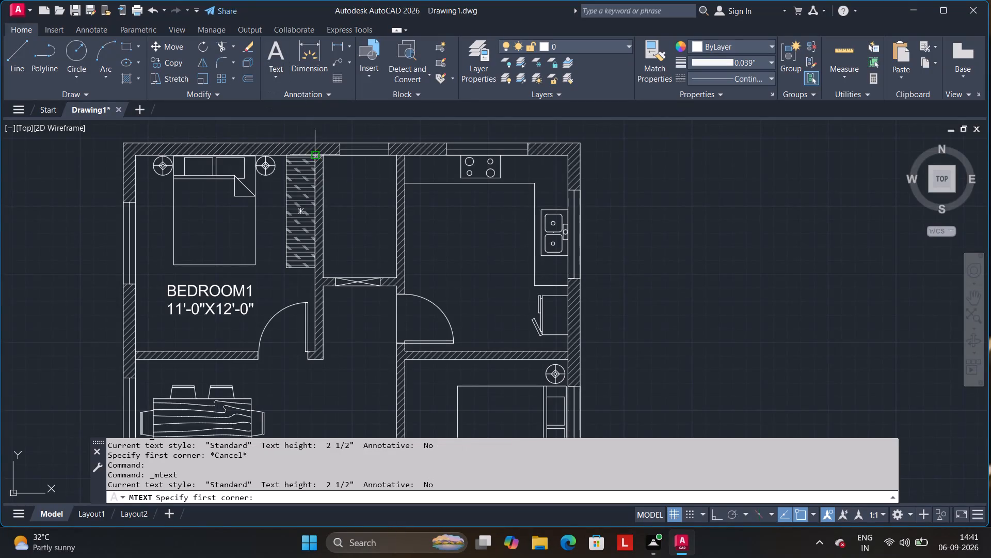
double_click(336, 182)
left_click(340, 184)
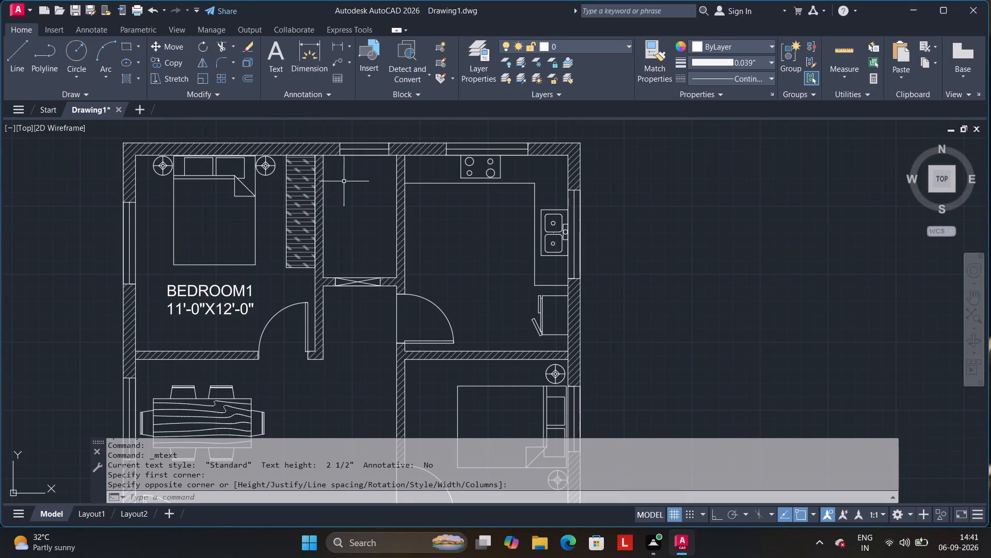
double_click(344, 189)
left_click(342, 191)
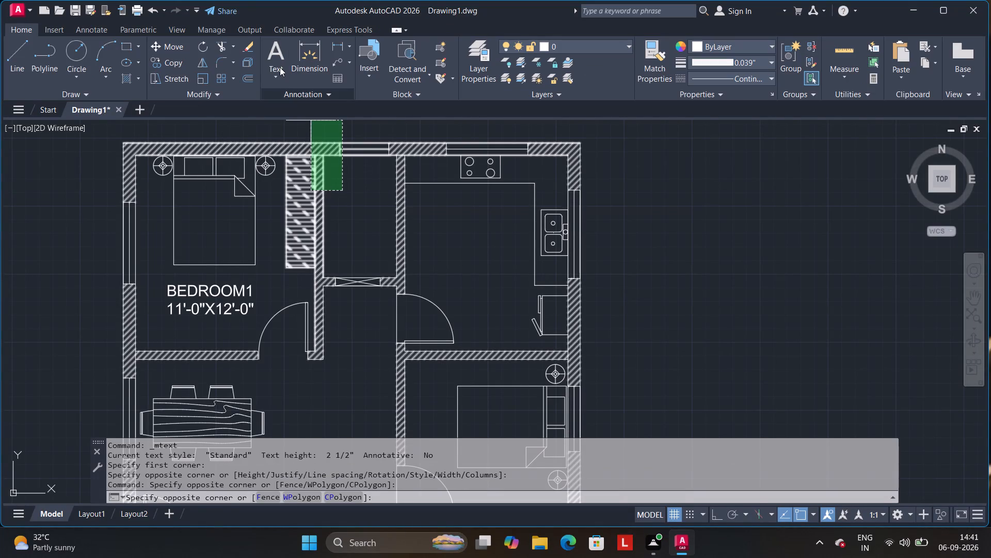
Place a multiline text label with 8" text height reading POOJA in the small room between BEDROOM1 and the kitchen.
left_click(280, 67)
left_click(319, 109)
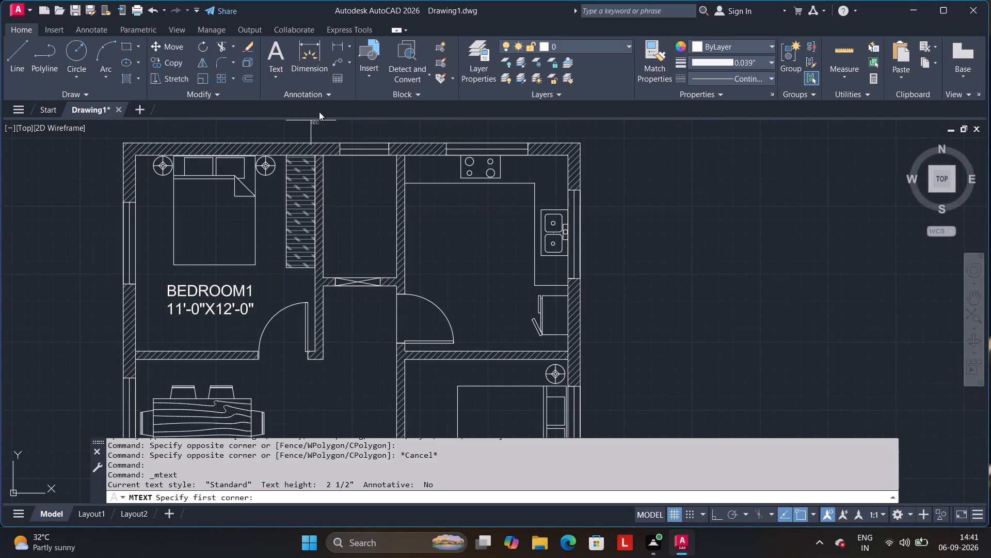
triple_click(338, 192)
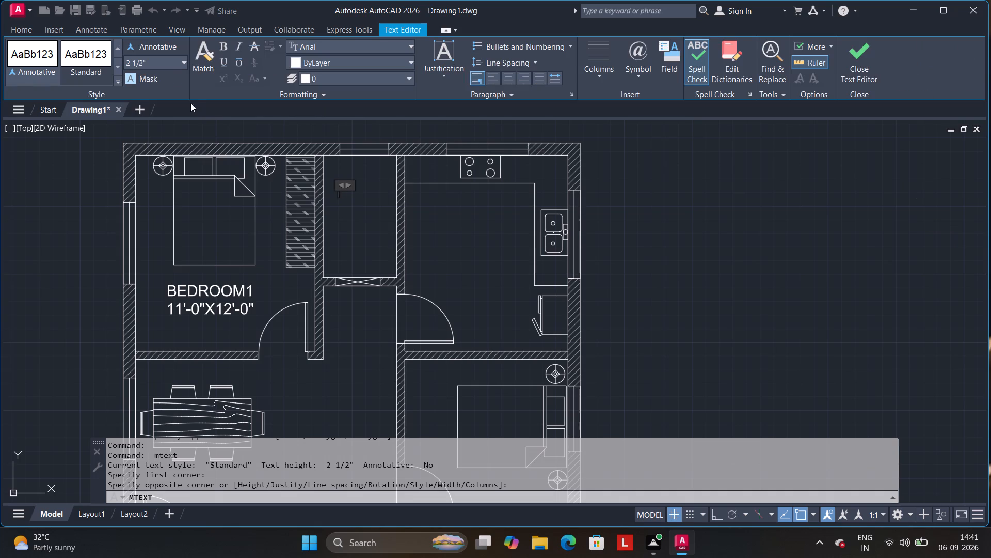
left_click(161, 67)
key("BackSpace")
key("8")
key("Return")
type("POOJA")
key("Return")
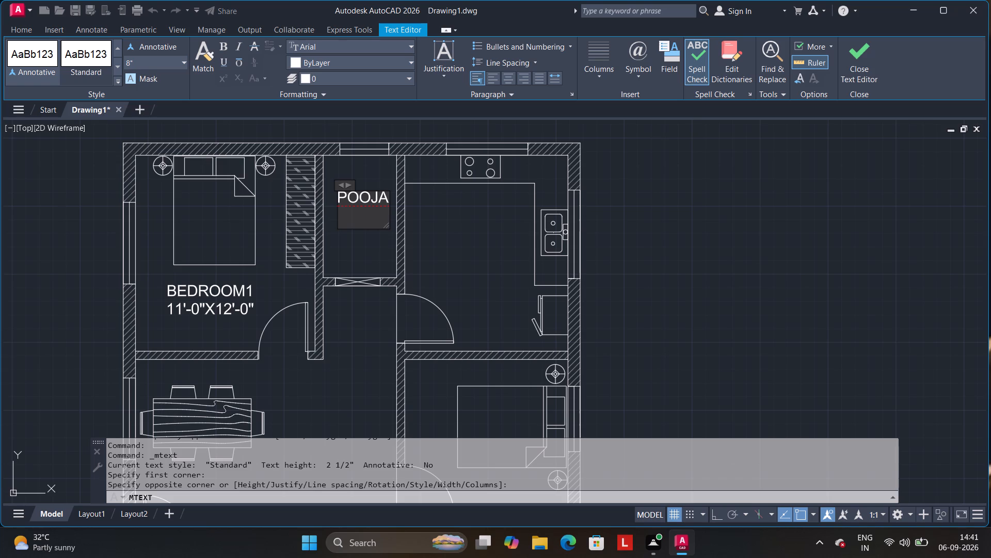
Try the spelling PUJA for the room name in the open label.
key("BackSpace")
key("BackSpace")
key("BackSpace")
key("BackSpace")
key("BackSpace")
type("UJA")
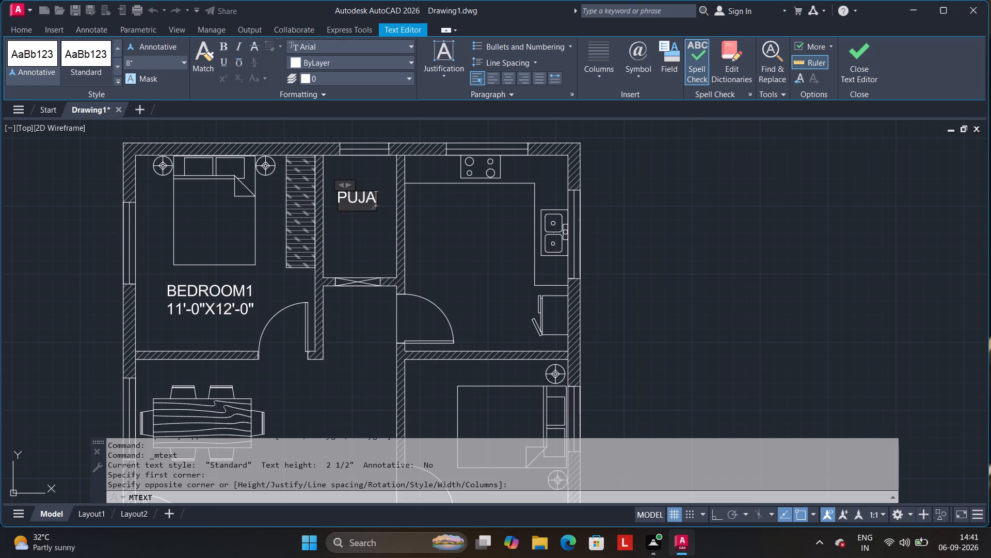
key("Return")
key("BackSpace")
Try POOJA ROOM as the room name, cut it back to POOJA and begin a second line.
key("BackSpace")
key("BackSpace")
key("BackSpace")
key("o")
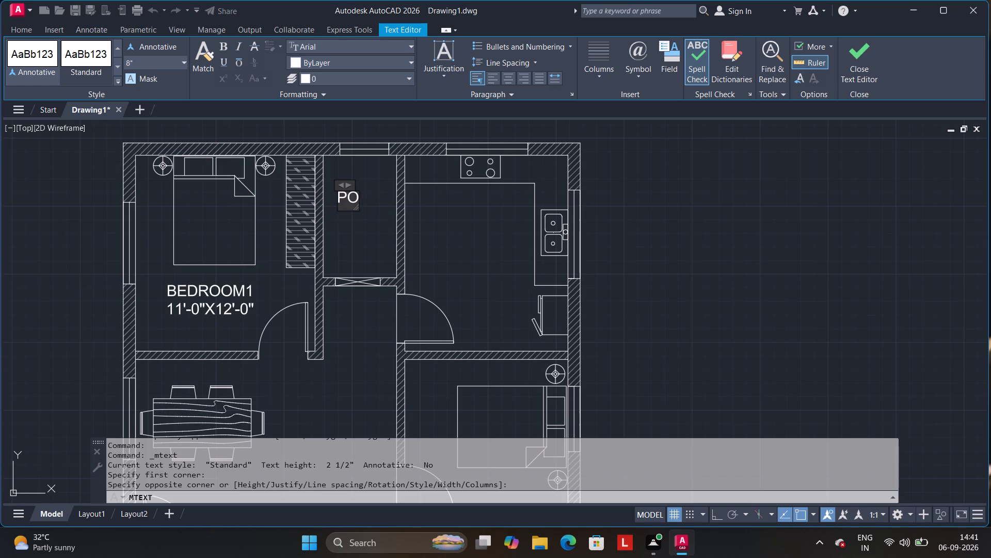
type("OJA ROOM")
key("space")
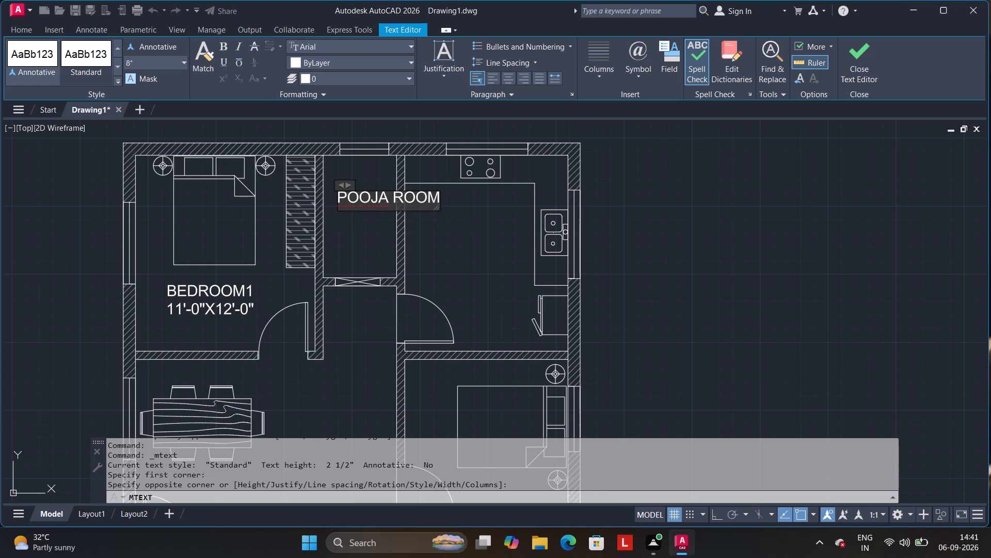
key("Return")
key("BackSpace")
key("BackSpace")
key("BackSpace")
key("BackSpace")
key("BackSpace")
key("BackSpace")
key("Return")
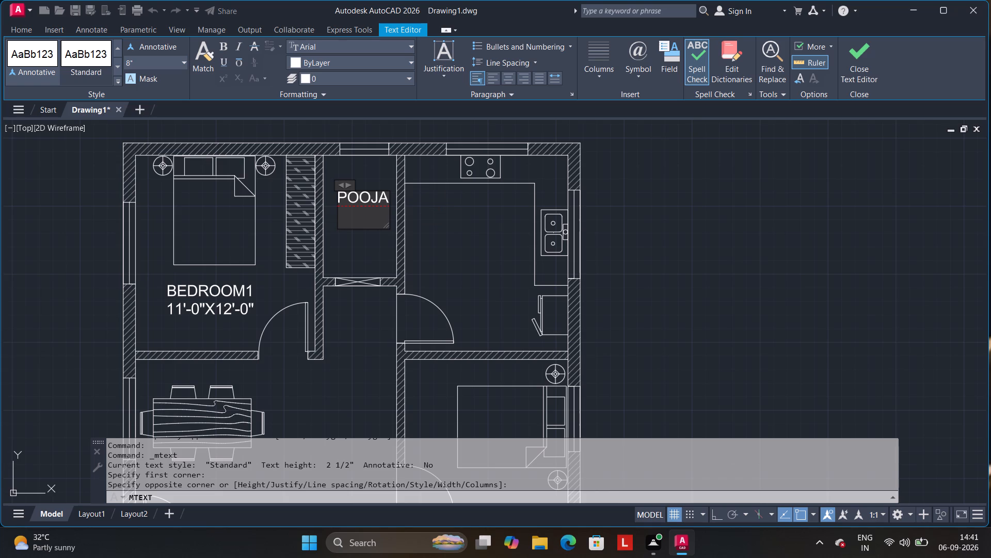
Add the size 4'-6"X7'-6" as the second line of the POOJA label and finish the text.
type("4'")
key("minus")
type("6\"")
type("X6")
key("apostrophe")
type("-6\"")
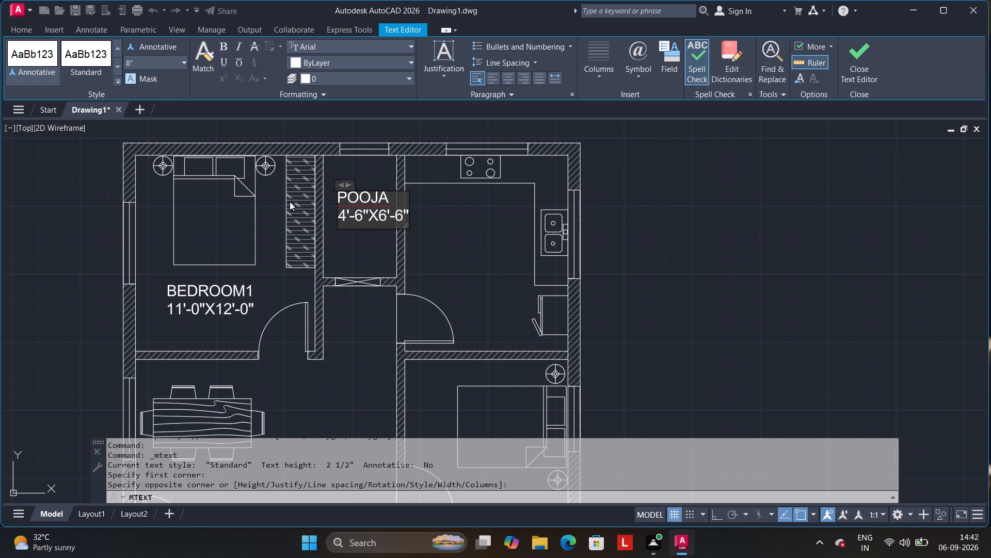
left_click(383, 215)
key("BackSpace")
key("7")
left_click(368, 266)
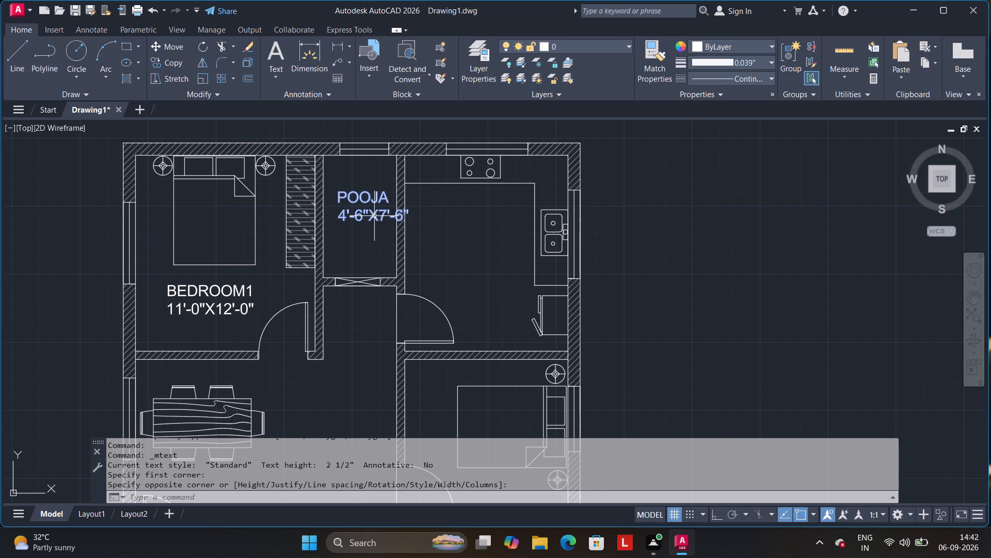
Move the POOJA label slightly toward the BEDROOM1 wall so it sits within the pooja room.
left_click(374, 216)
left_click_drag(375, 220, 364, 223)
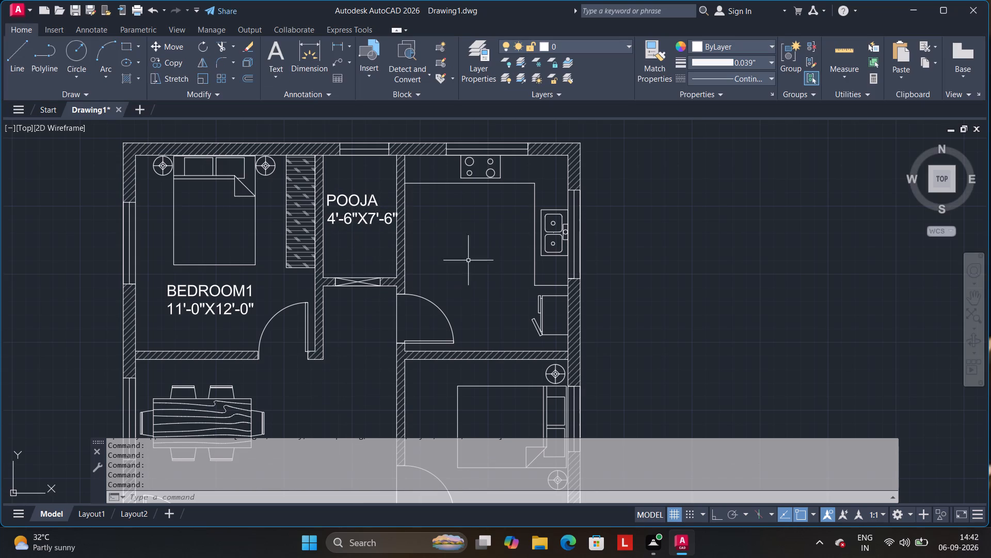
Place a multiline text label with 8" text height reading KITCHEN in the middle of the kitchen.
left_click(282, 61)
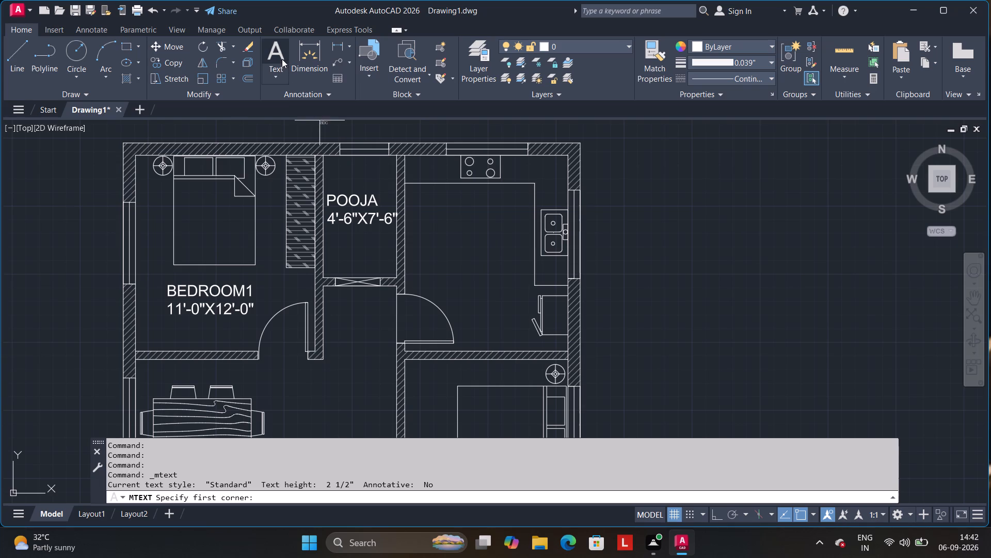
triple_click(444, 217)
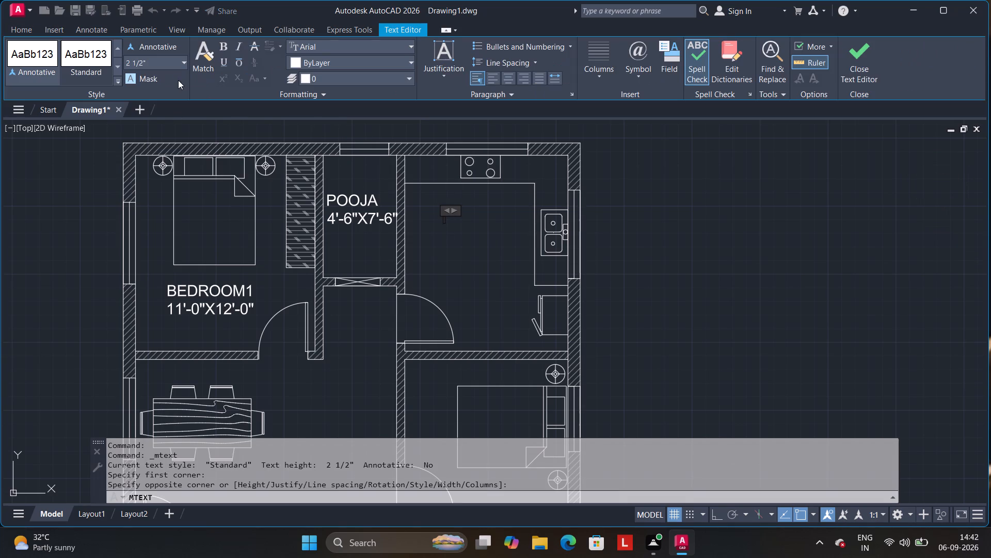
left_click(171, 66)
key("BackSpace")
key("8")
key("Return")
type("KITCHEN")
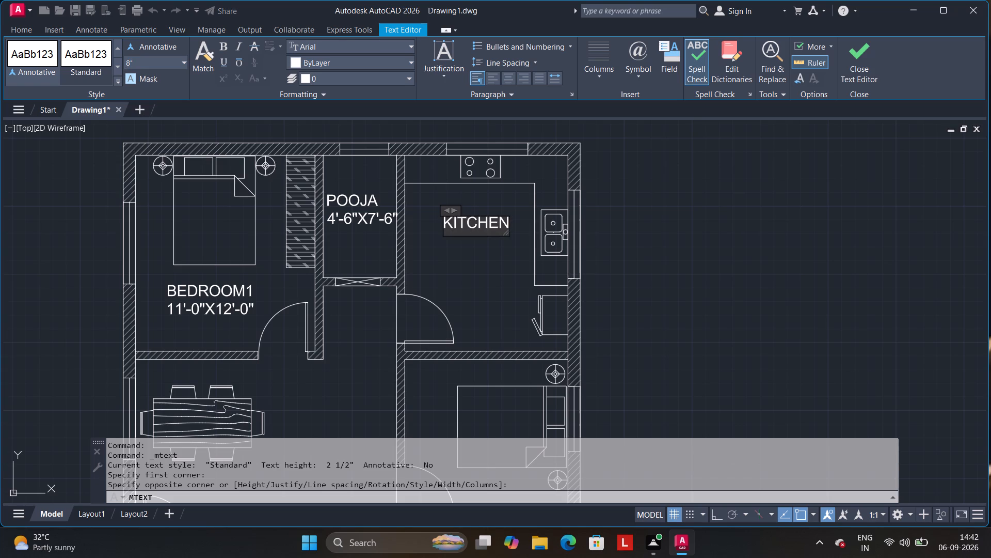
Add the size 10"-0"X12'-0" as the second line of the KITCHEN label and finish the text.
key("Return")
type("10")
type("''")
type("-0")
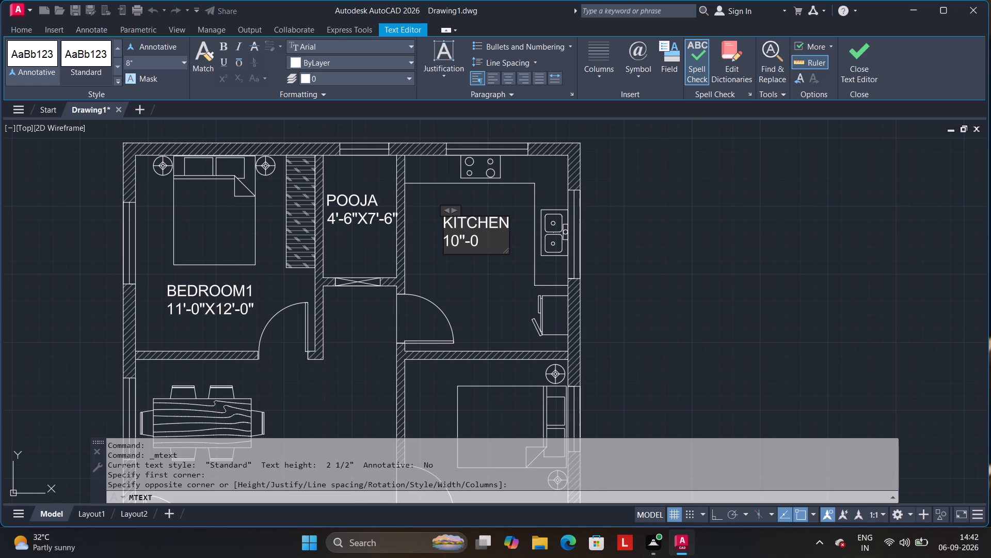
key("shift+quotedbl")
key("x")
type("2'")
key("BackSpace")
key("BackSpace")
type("12'")
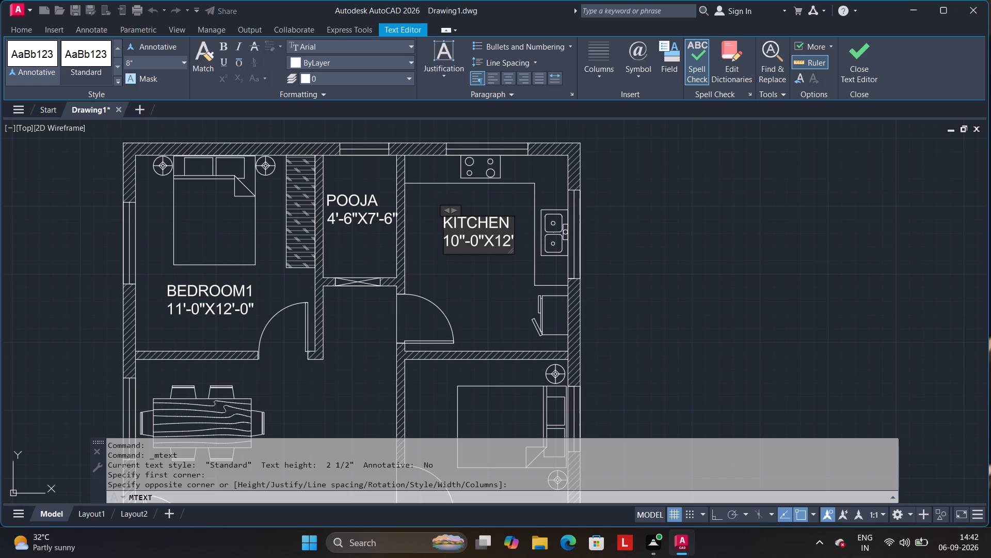
key("minus")
type("0\"")
left_click(439, 252)
Move the KITCHEN label slightly away from the sink counter, toward the pooja room wall.
left_click(483, 245)
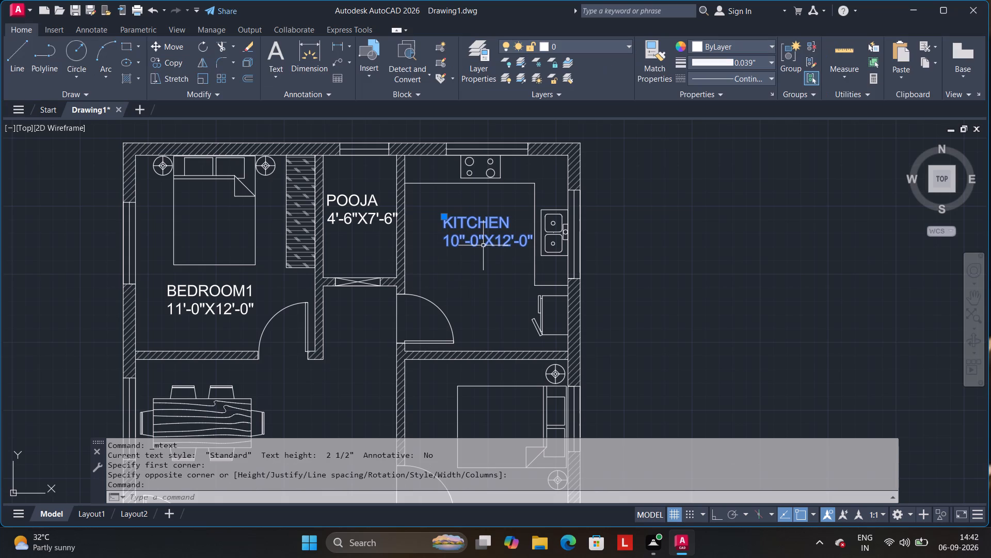
left_click_drag(487, 244, 470, 252)
Place a multiline text label with 8" text height reading BEDROOM2 below the bed in the second bedroom.
scroll(474, 295, "down", 1)
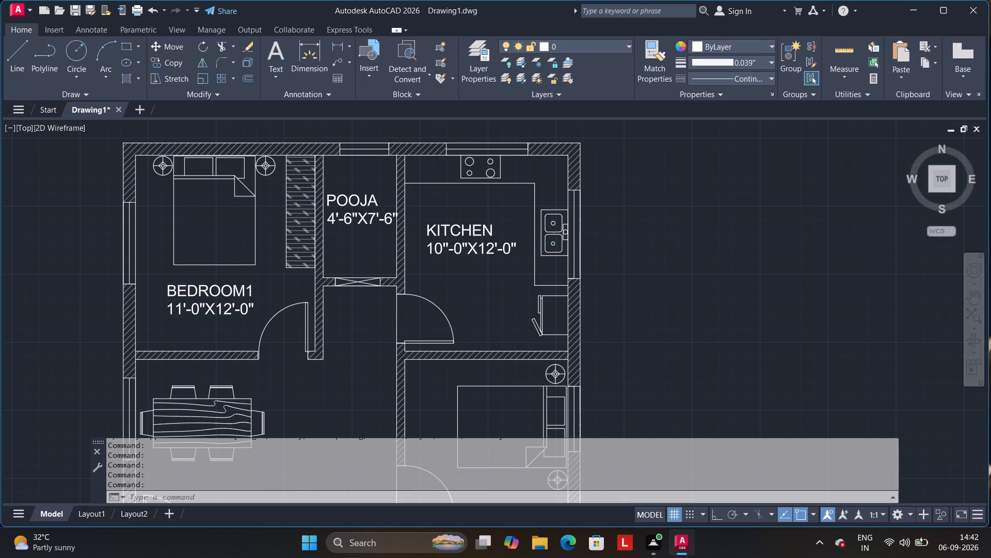
middle_click_drag(474, 296, 377, 218)
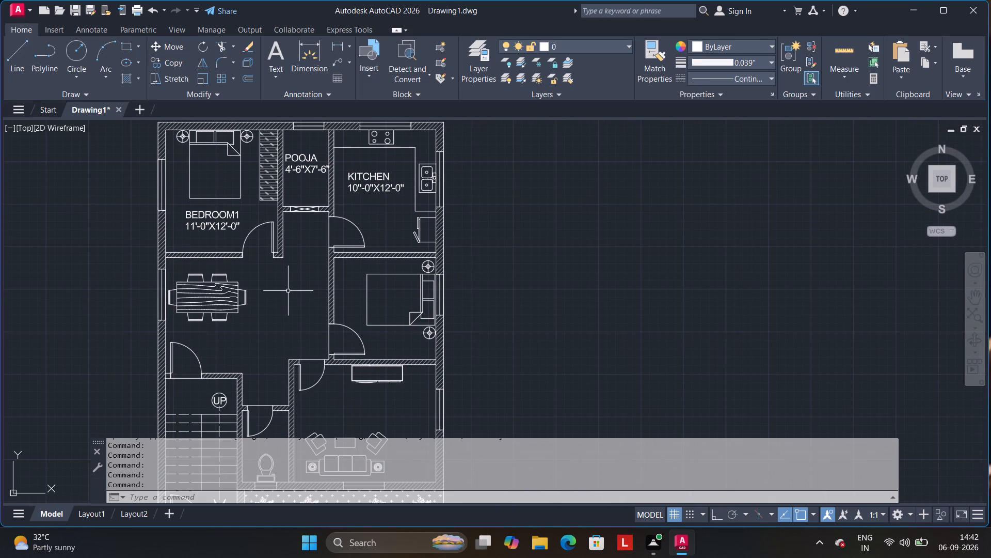
middle_click_drag(270, 308, 262, 244)
scroll(325, 248, "up", 1)
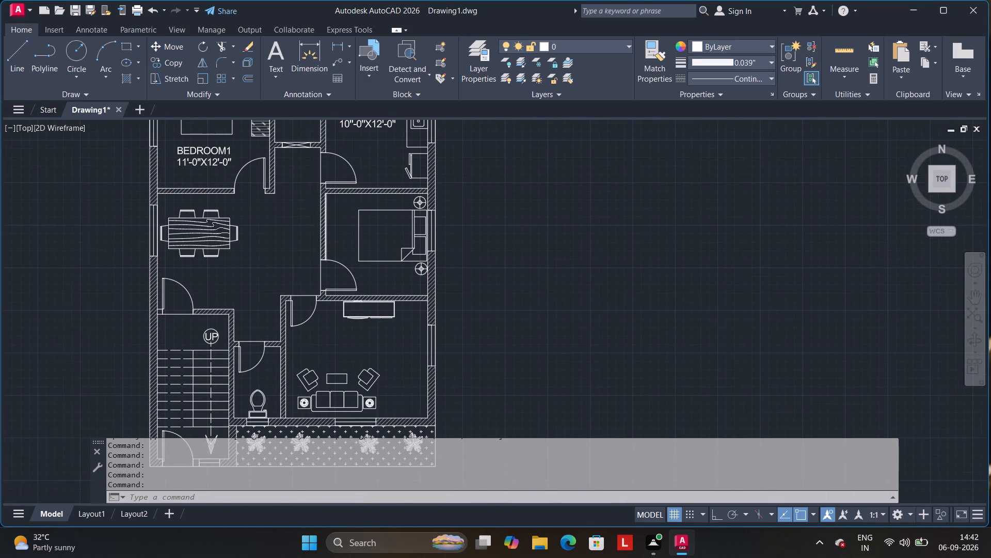
middle_click_drag(362, 257, 331, 215)
scroll(369, 244, "up", 2)
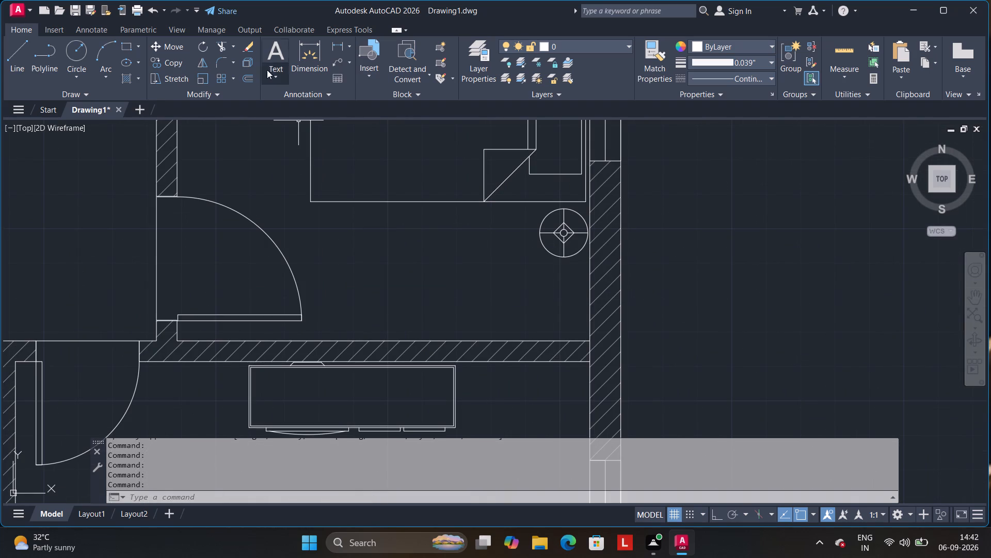
left_click(273, 58)
triple_click(333, 233)
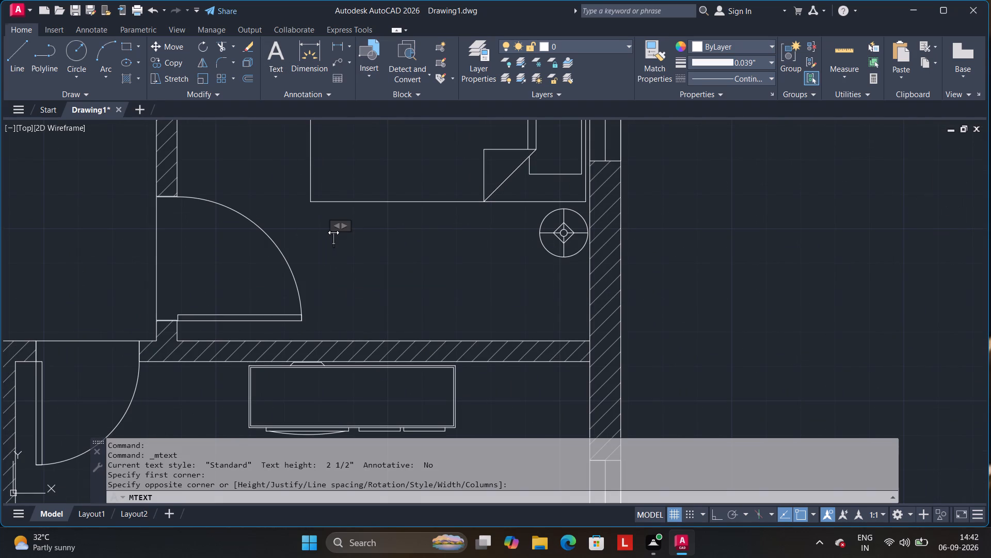
left_click(151, 63)
key("BackSpace")
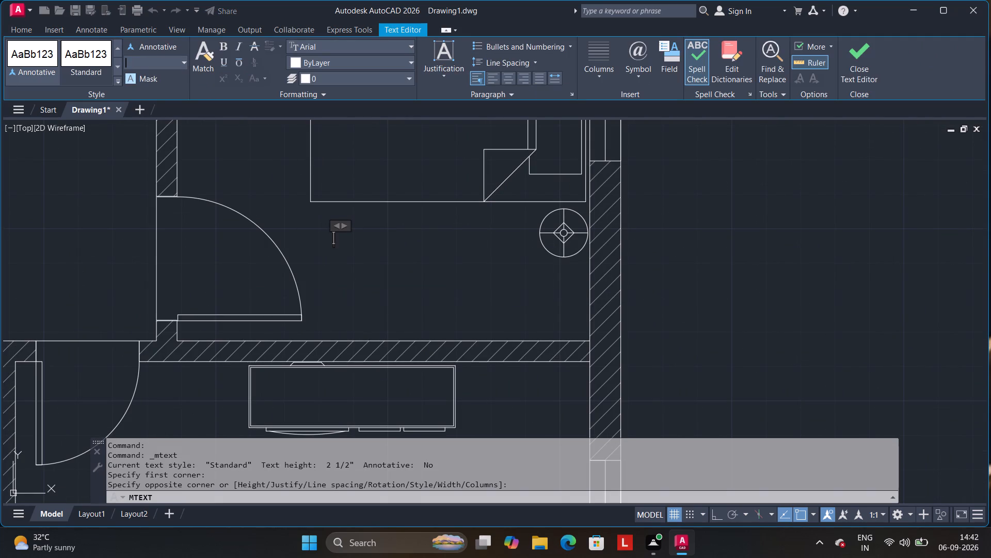
key("8")
key("Return")
type("BEDROOM")
key("2")
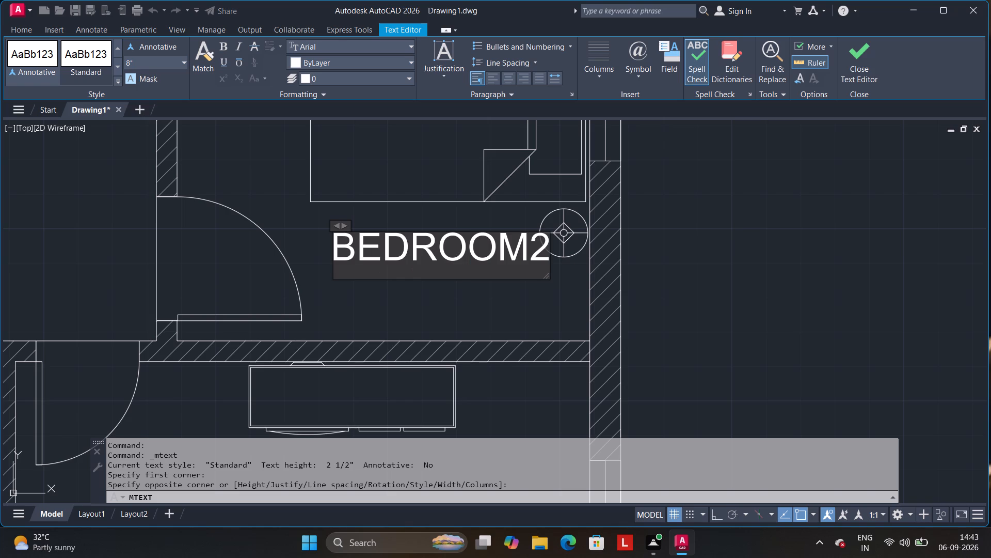
Add the size 10'-0"X10'-0" as the second line of the BEDROOM2 label and finish the text.
key("Return")
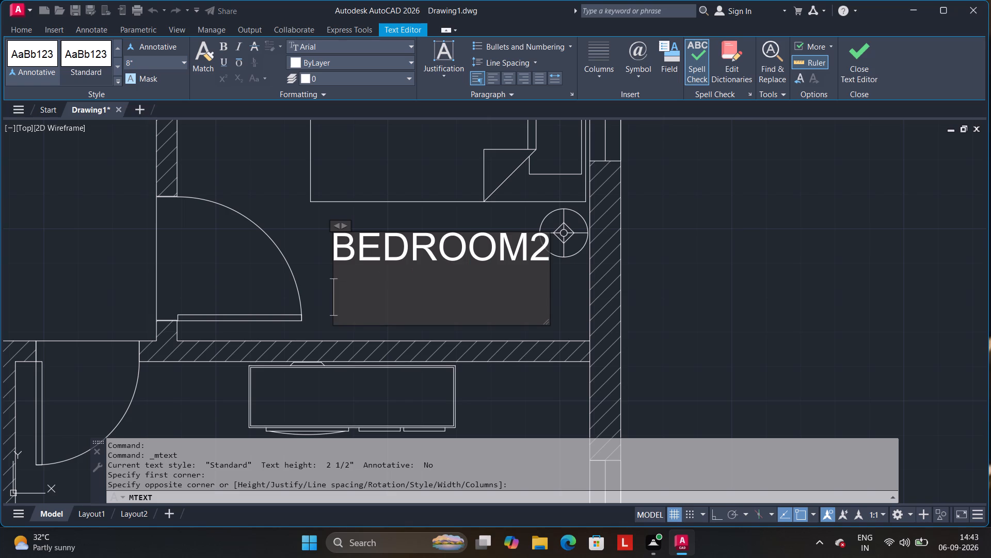
type("110'")
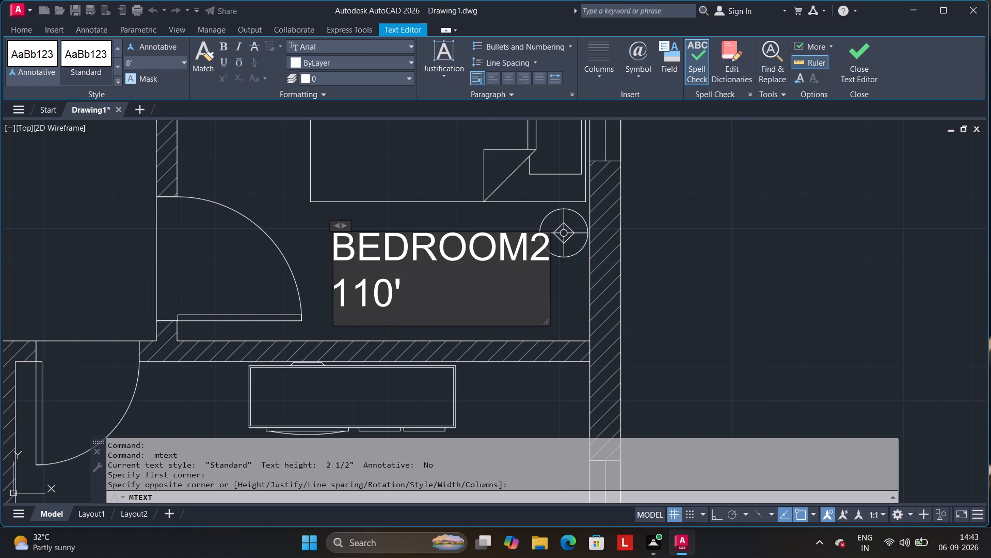
key("BackSpace")
key("BackSpace")
key("BackSpace")
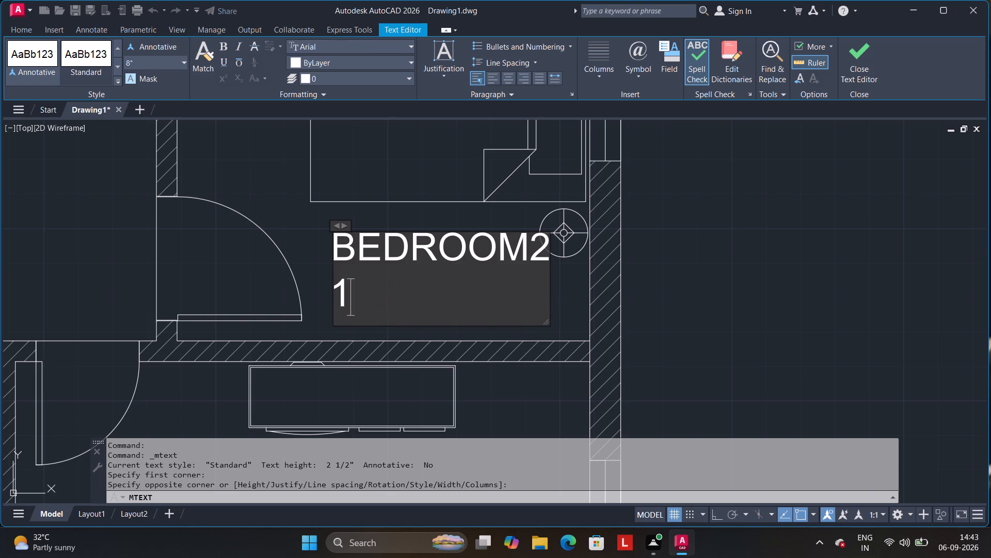
type("0'")
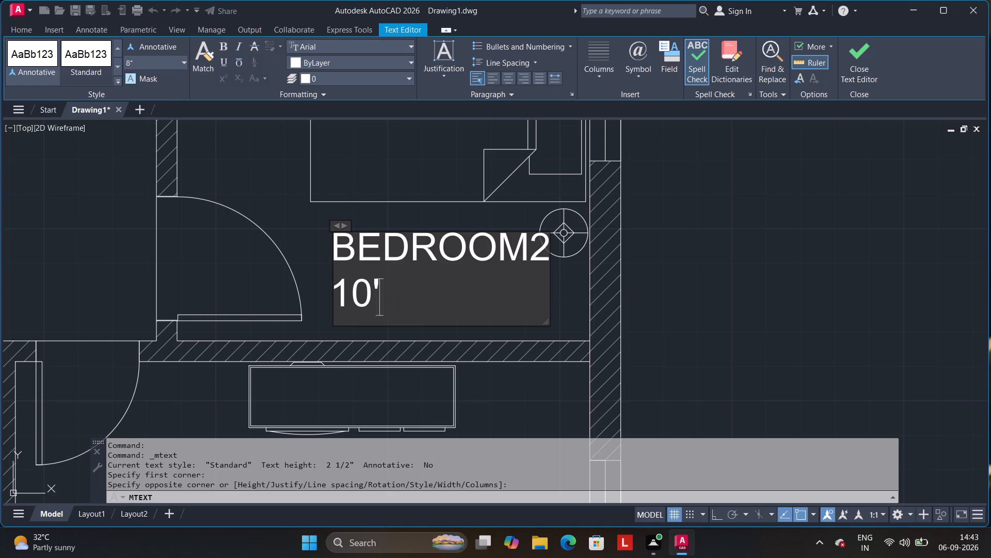
type("-0\"")
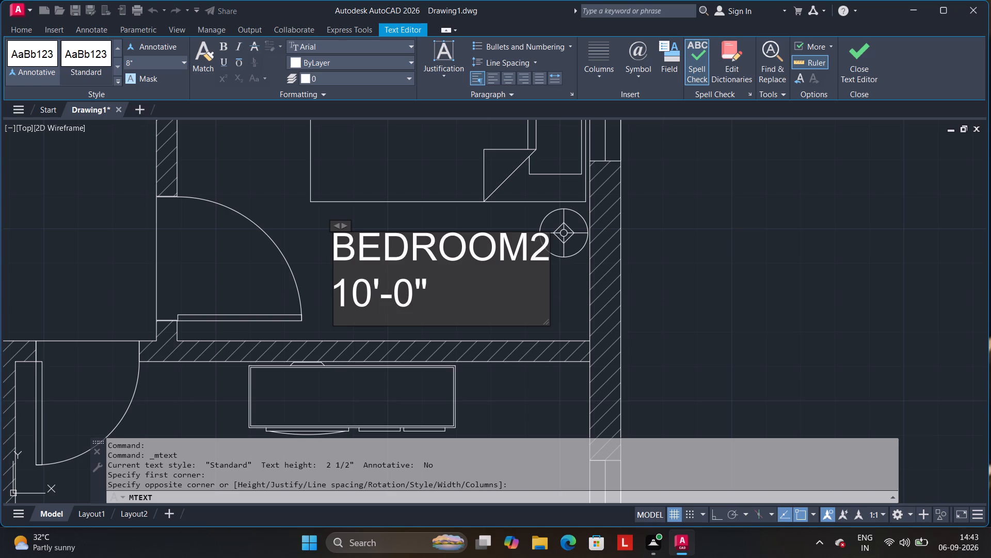
type("X10")
type("'-0\"")
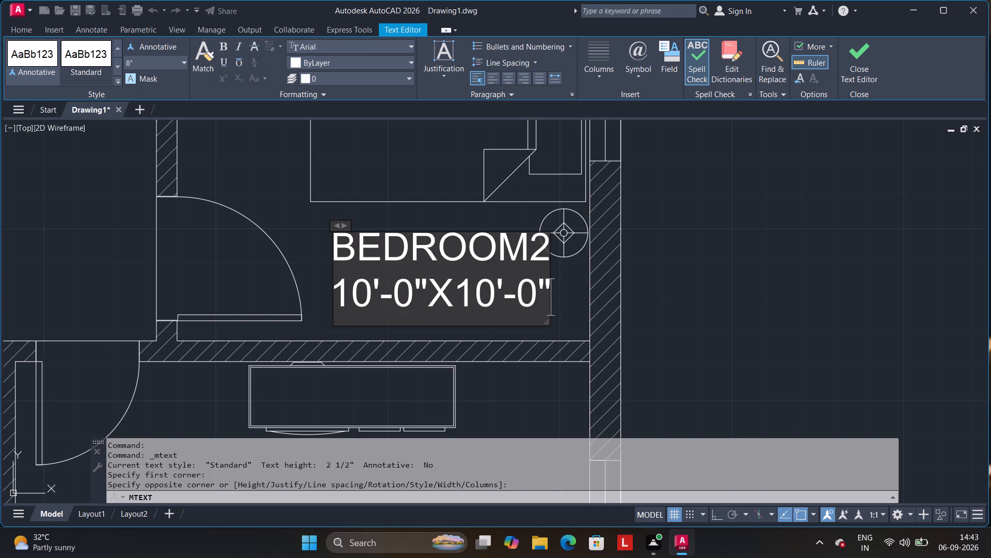
left_click(38, 275)
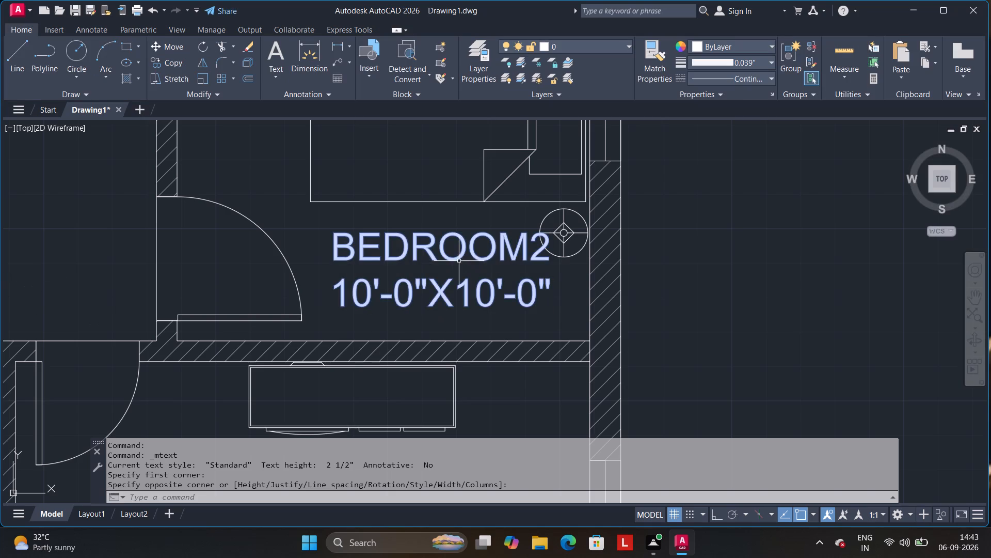
Move the BEDROOM2 label slightly toward the bedroom door so it clears the round bedside lamp.
left_click(457, 254)
left_click_drag(455, 258, 428, 251)
Place a multiline text label with 8" text height reading LIVING HALL beside the dining table.
scroll(460, 316, "down", 2)
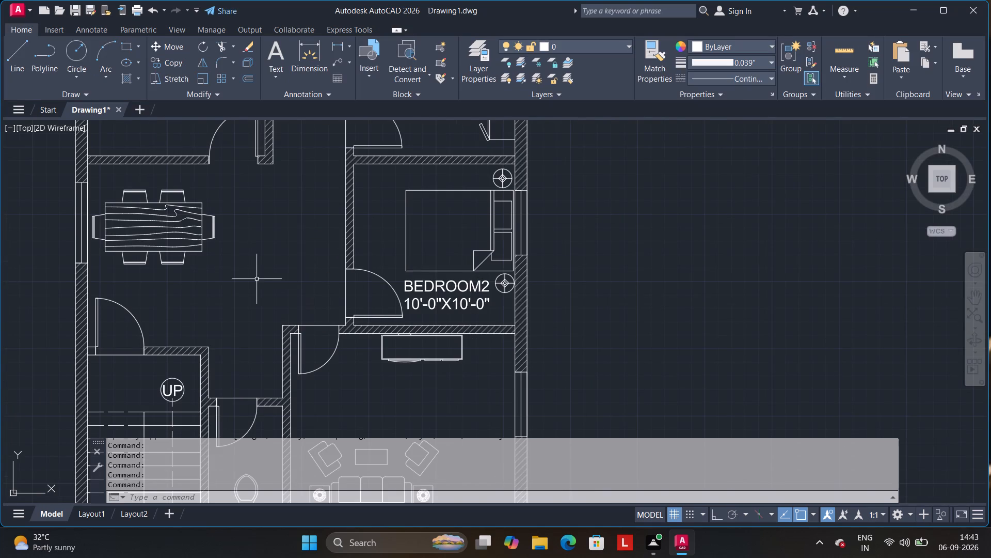
middle_click_drag(257, 279, 292, 274)
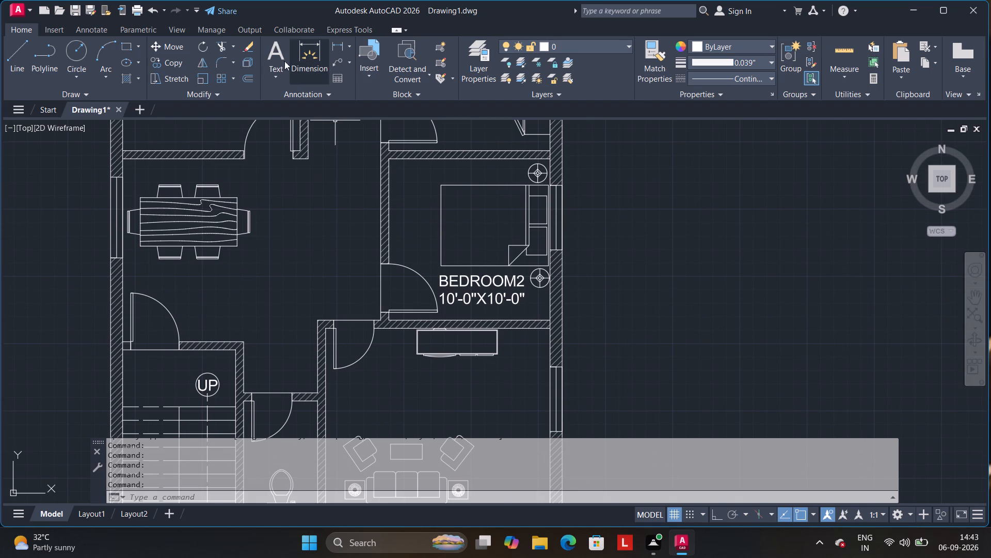
left_click(269, 60)
triple_click(276, 198)
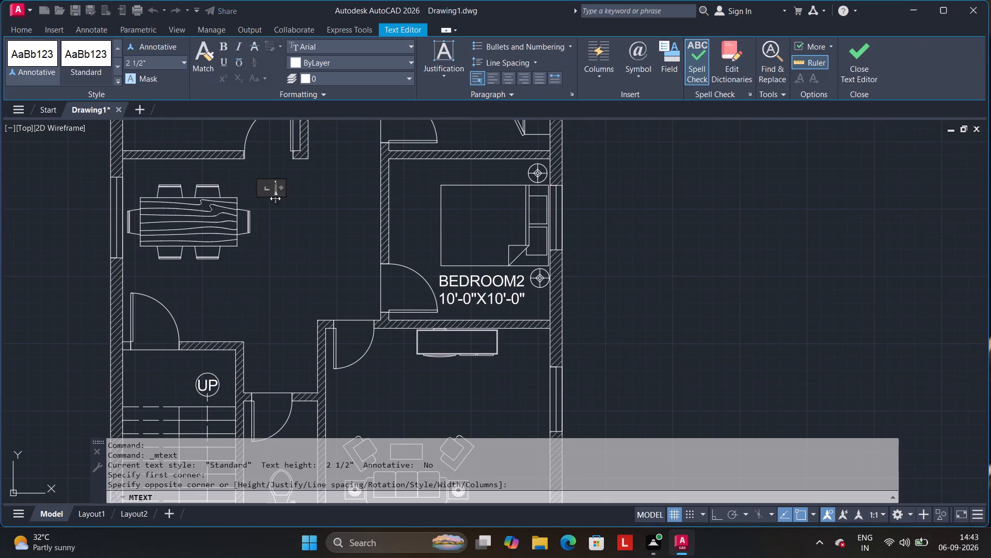
left_click(161, 65)
key("BackSpace")
key("8")
key("Return")
type("LIVING ROOM")
key("Return")
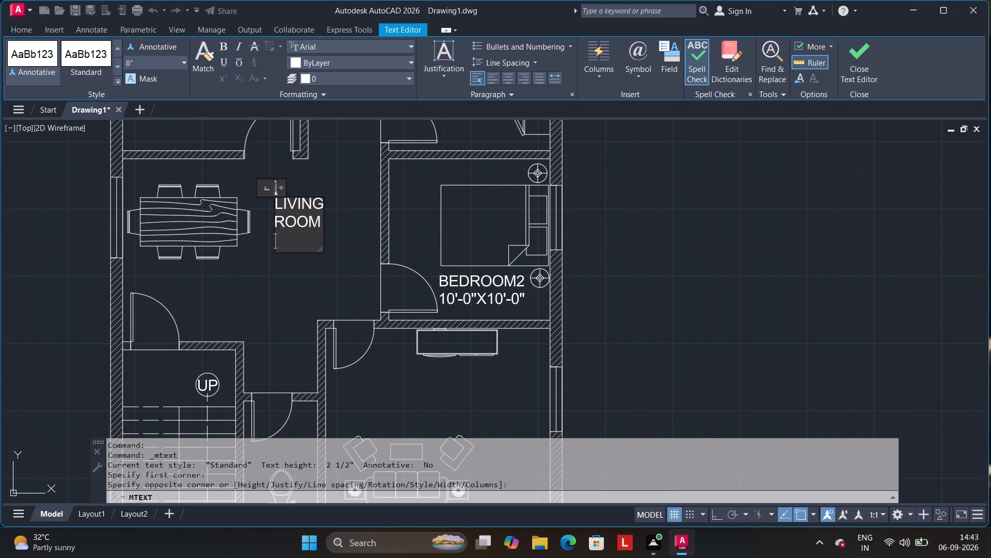
key("BackSpace")
key("BackSpace")
key("BackSpace")
key("BackSpace")
key("BackSpace")
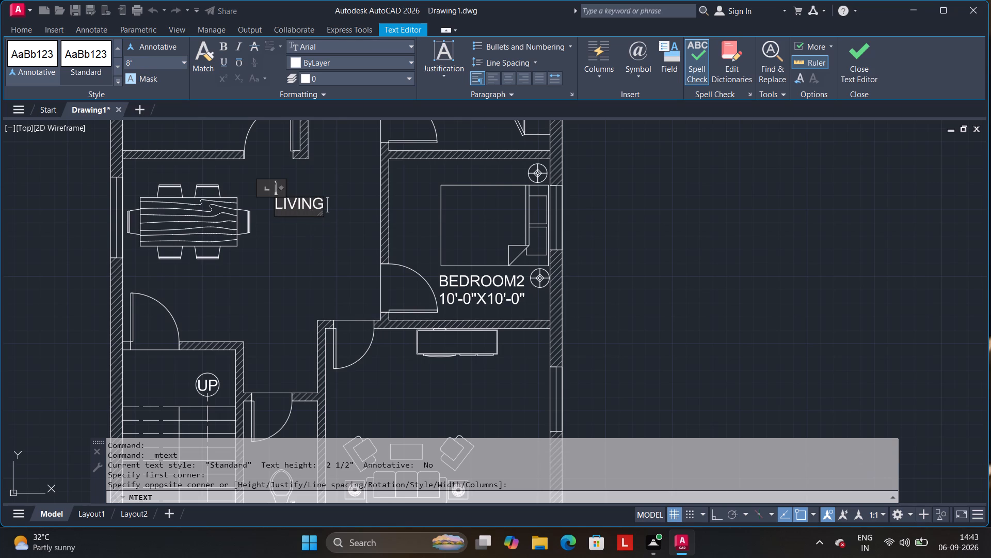
type("HALL")
Add the size 15'-11"X10'-0" on a new line under LIVING HALL and finish the text.
key("Return")
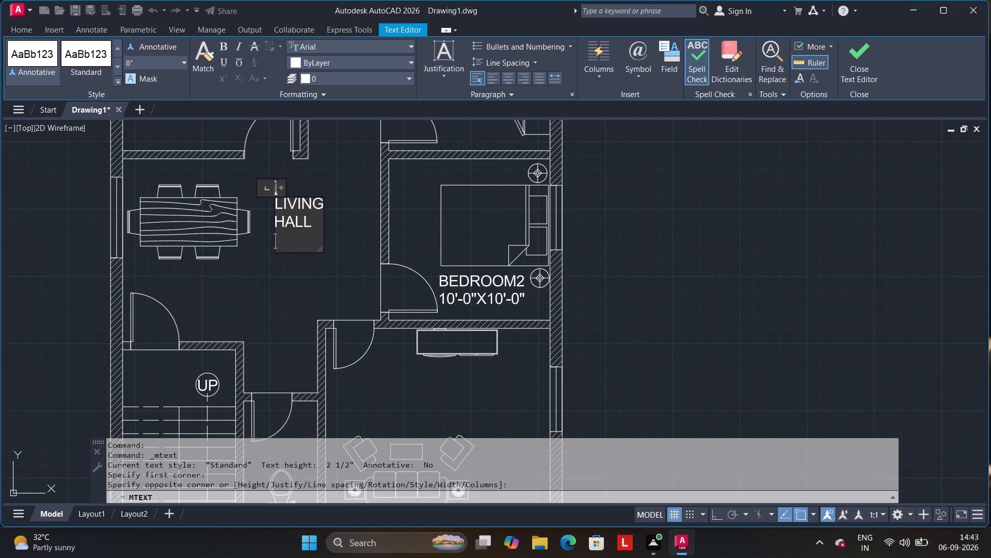
key("1")
type("'-")
type("11\"")
left_click(280, 237)
key("5")
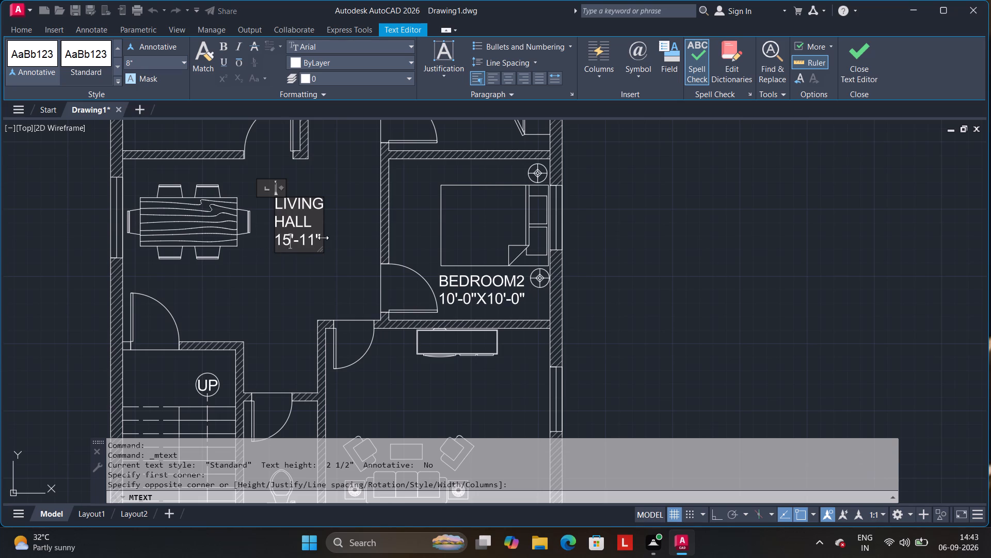
left_click(316, 246)
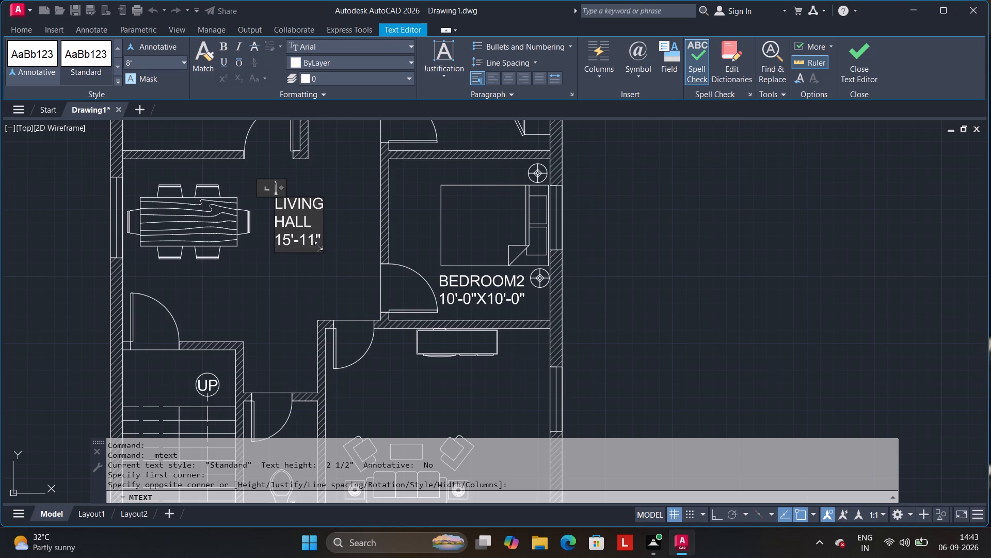
left_click(319, 237)
key("x")
type("10'")
key("minus")
key("0")
key("shift+quotedbl")
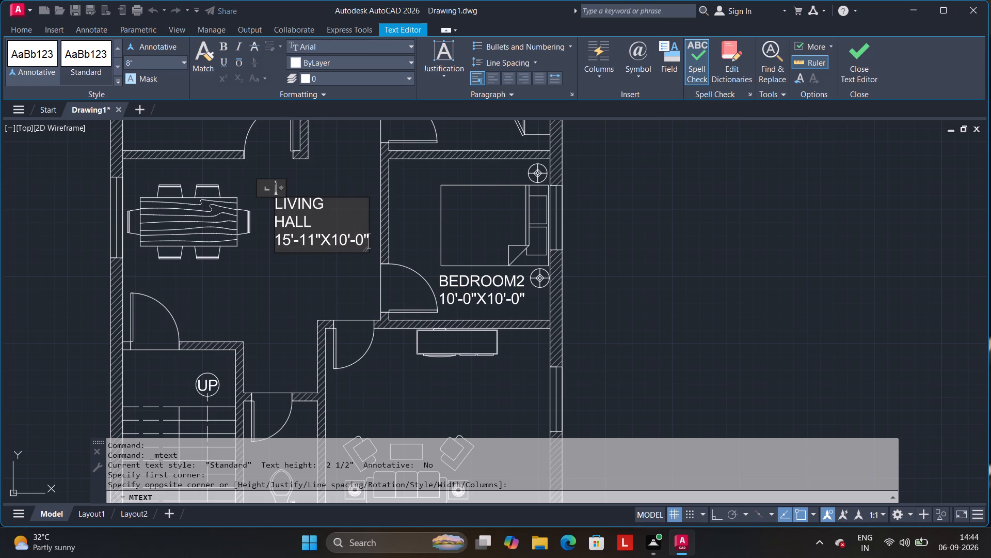
left_click(255, 305)
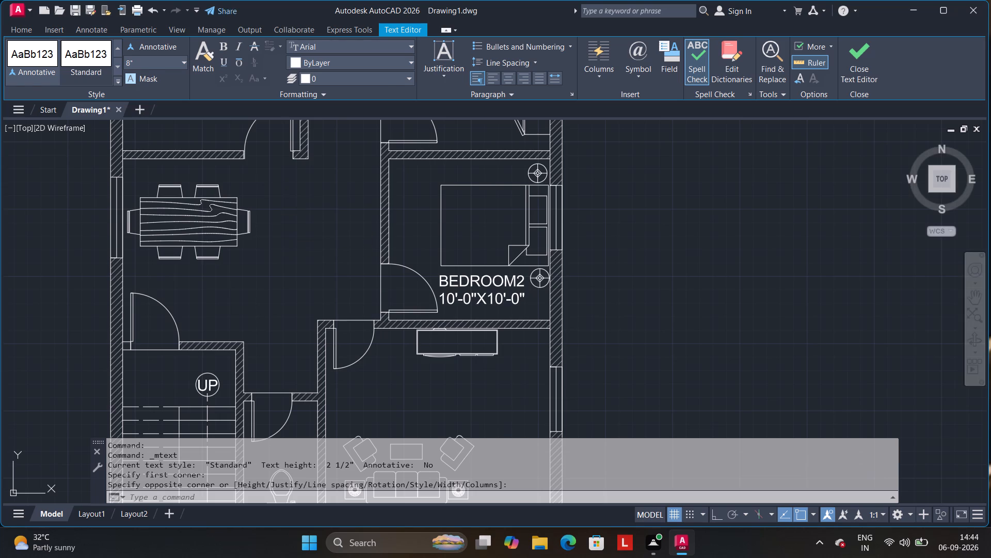
scroll(291, 309, "down", 1)
middle_click_drag(290, 311, 303, 216)
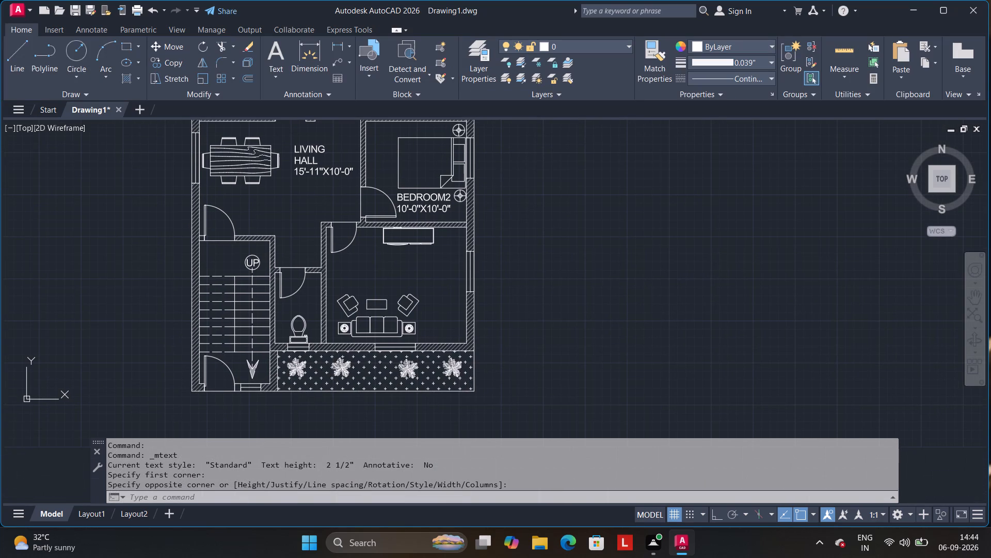
Draw two lines closing off a small rectangular wash basin space in the wall corner beside the toilet door.
left_click(14, 47)
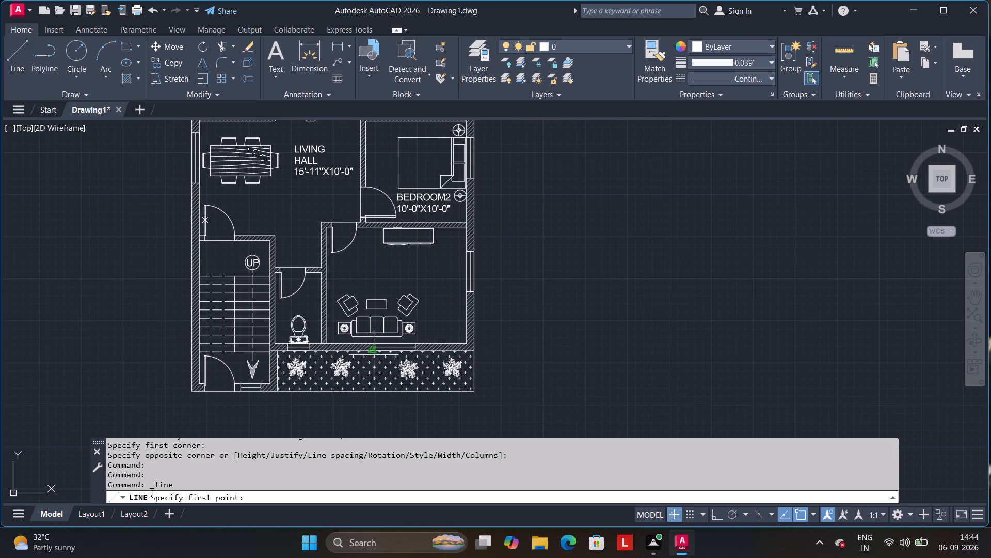
scroll(285, 244, "up", 2)
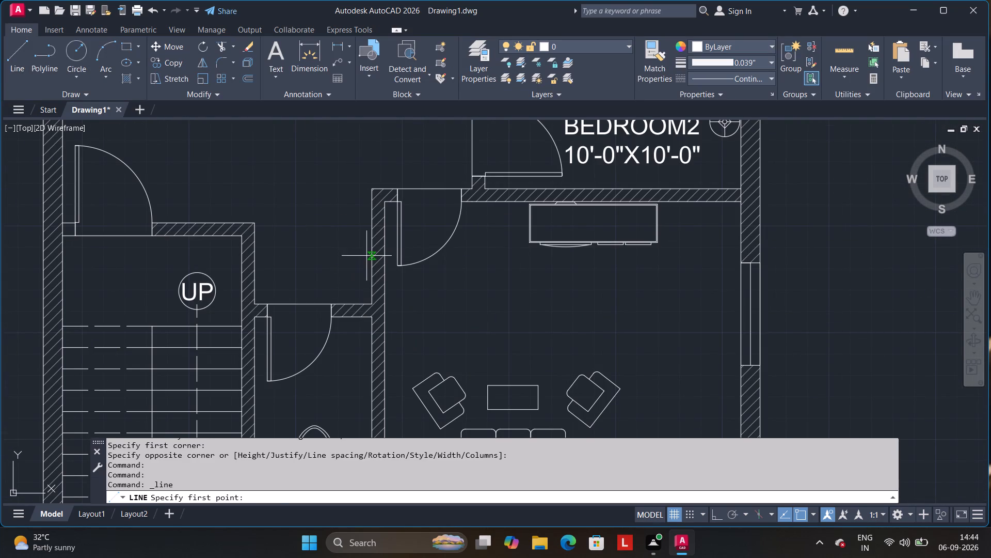
left_click(372, 255)
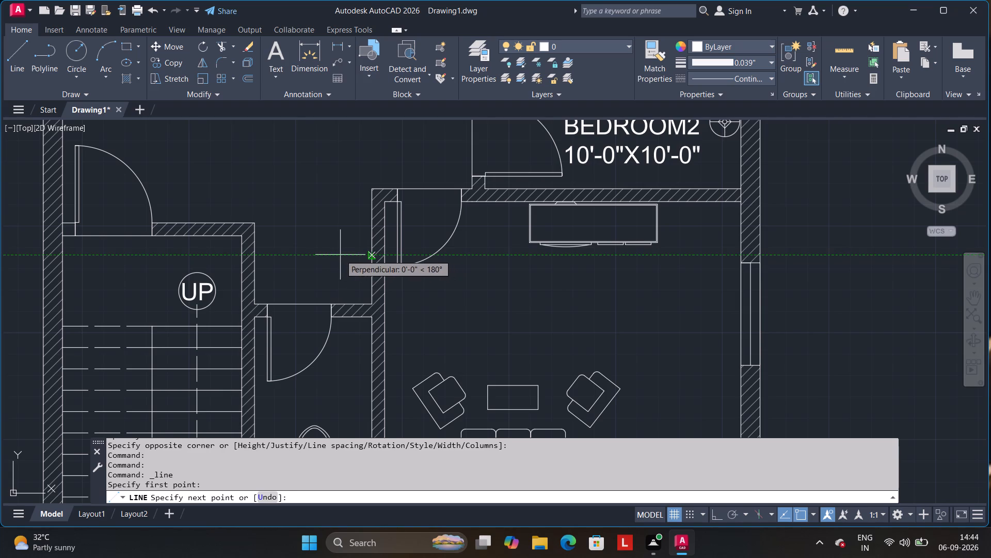
left_click(340, 255)
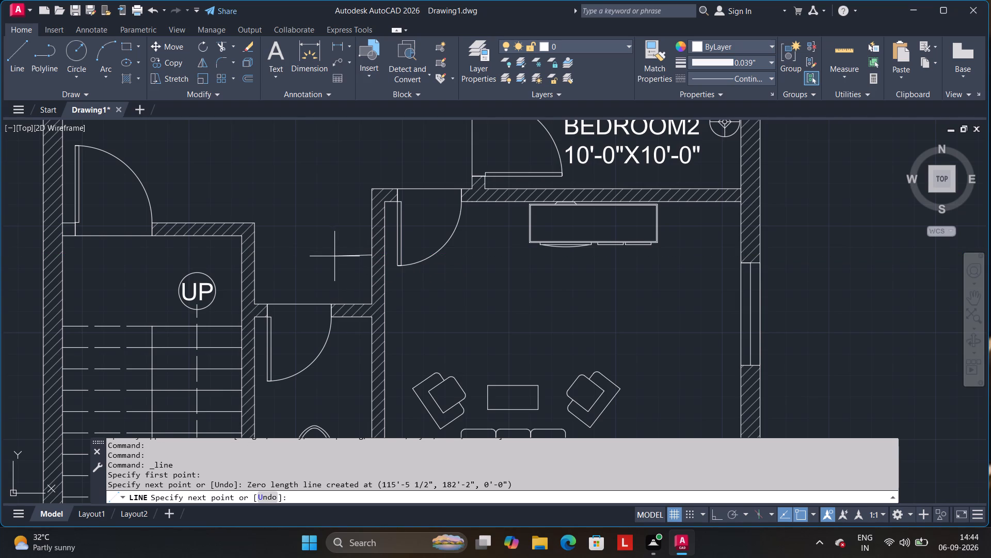
key("F8")
left_click(337, 256)
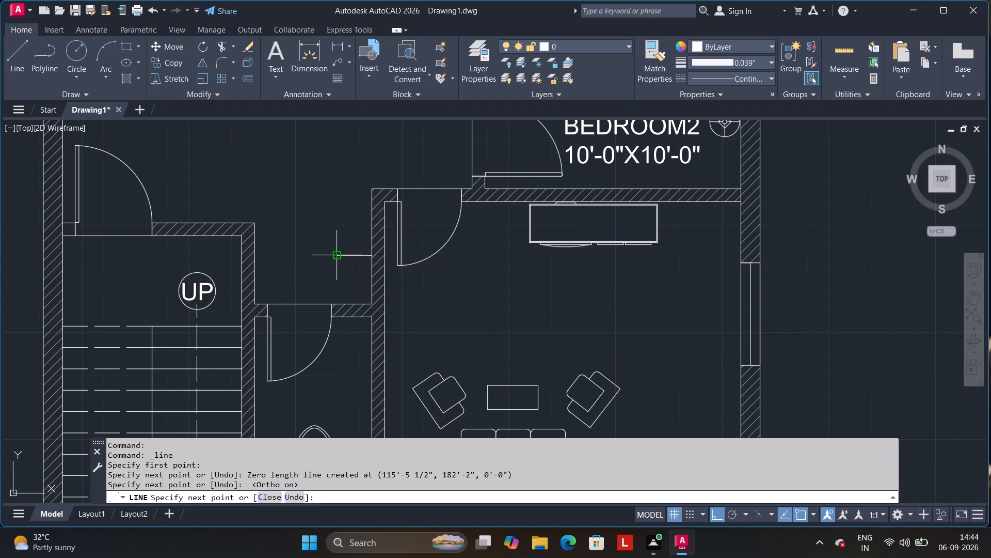
left_click(333, 302)
key("Return")
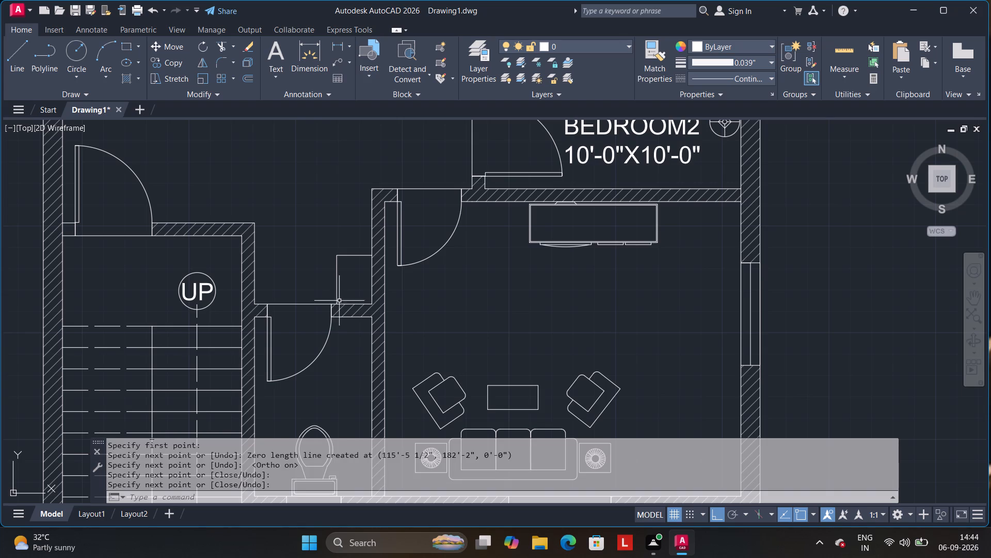
Place a multiline text label with 8" text height reading W . B in the passage above the small rectangle.
left_click(270, 60)
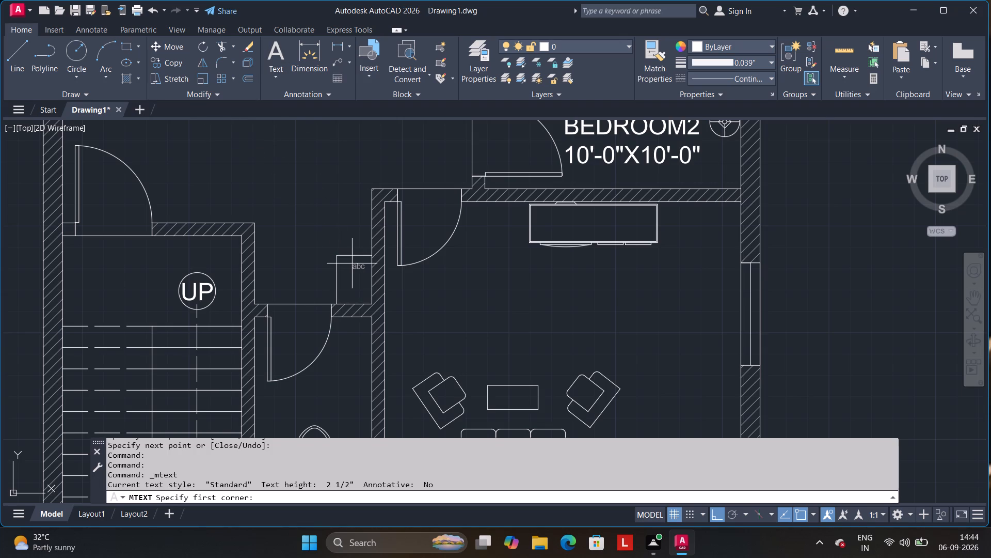
triple_click(295, 190)
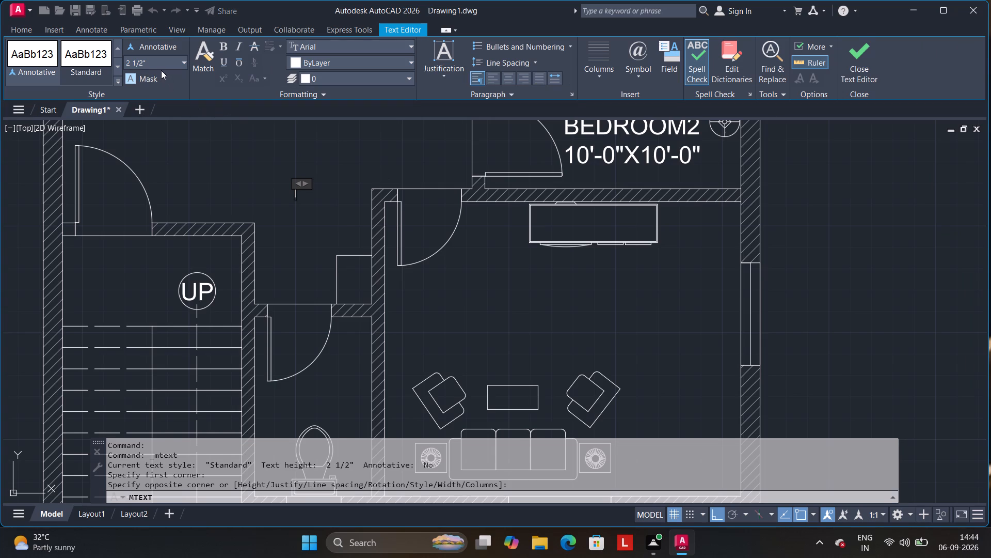
left_click(159, 61)
key("BackSpace")
key("w")
key("BackSpace")
key("8")
key("Return")
key("w")
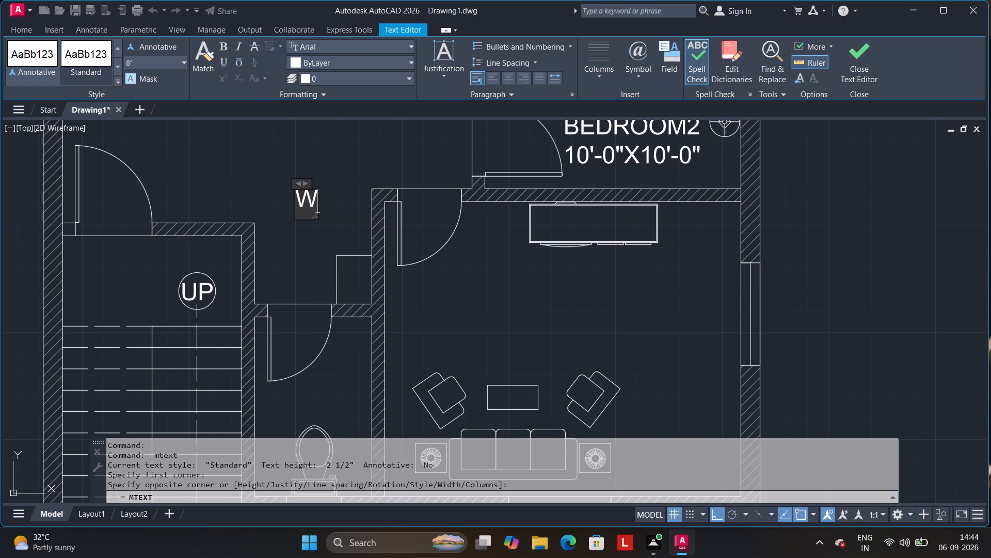
key("space")
type(".")
key("space")
key("b")
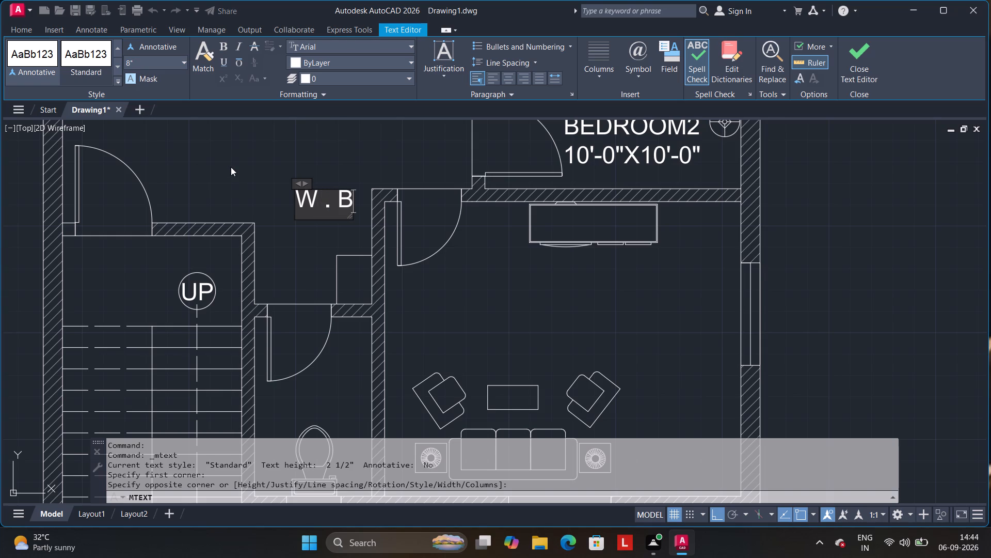
Remove the spaces around the dot so the label reads W.B, and finish the text.
left_click(332, 198)
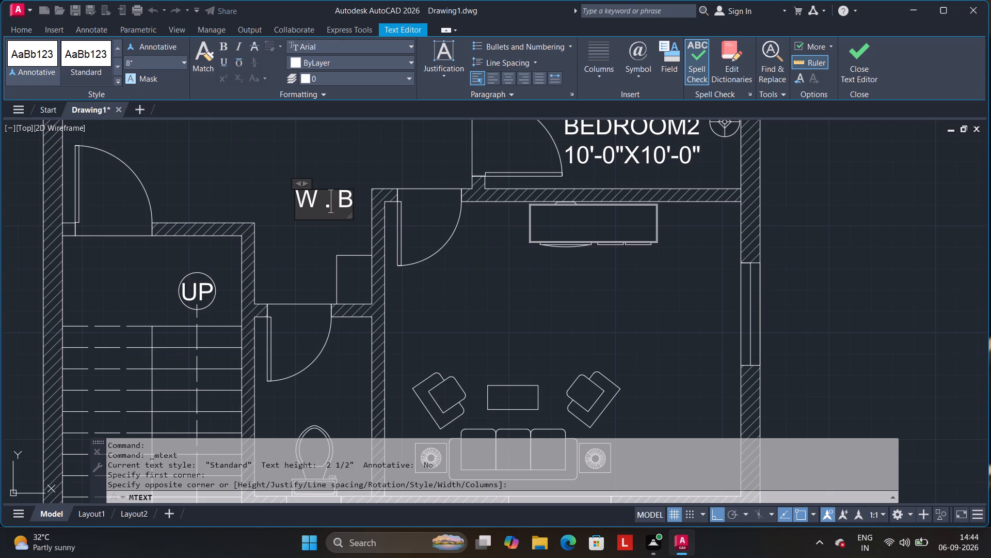
left_click(337, 200)
key("BackSpace")
left_click(321, 199)
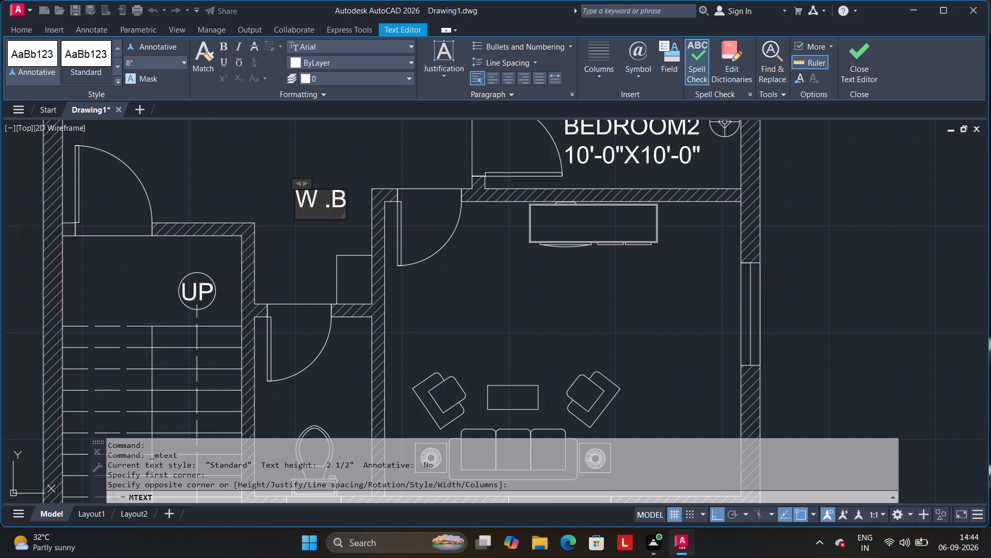
left_click(324, 199)
key("BackSpace")
left_click(255, 177)
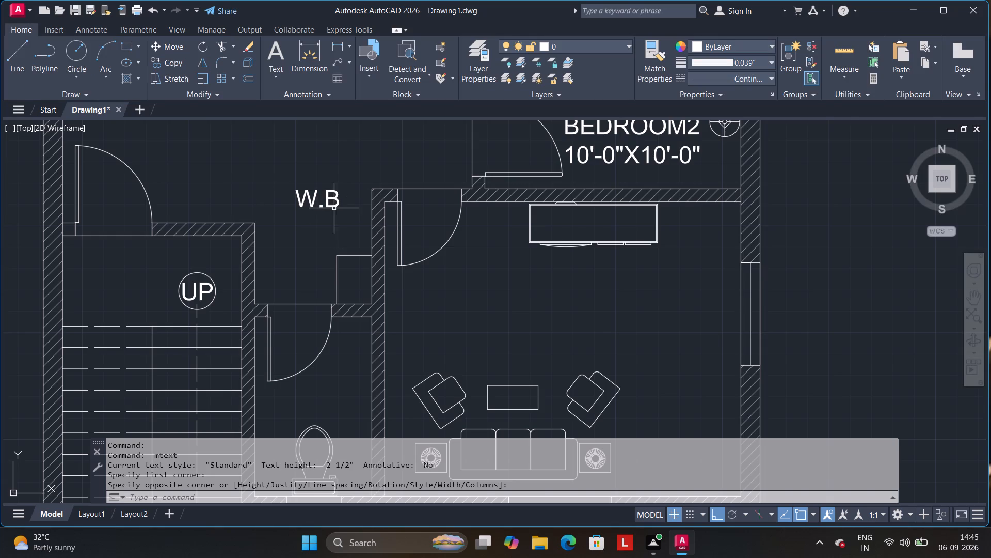
Rotate the W.B label a quarter turn so it reads vertically downward.
left_click(337, 204)
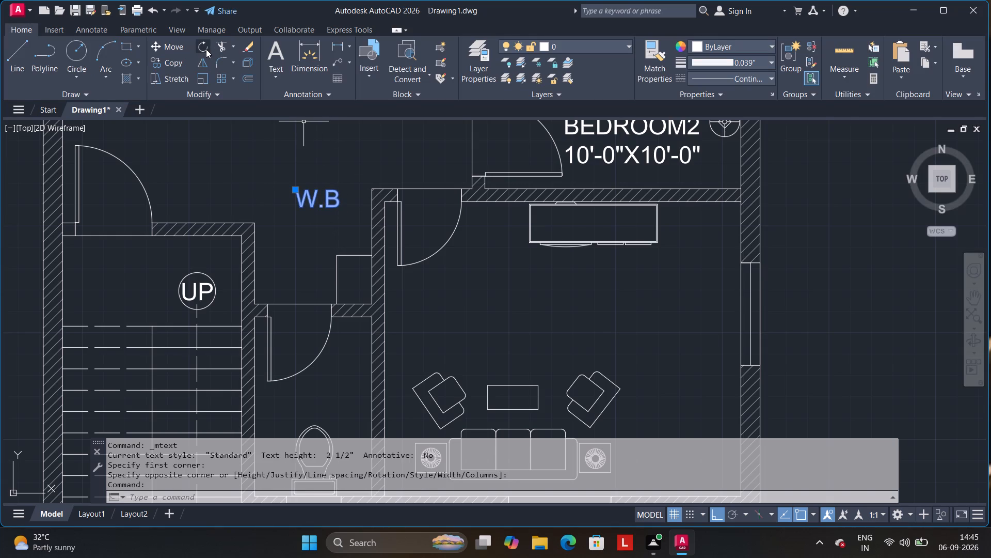
left_click(206, 49)
left_click(341, 206)
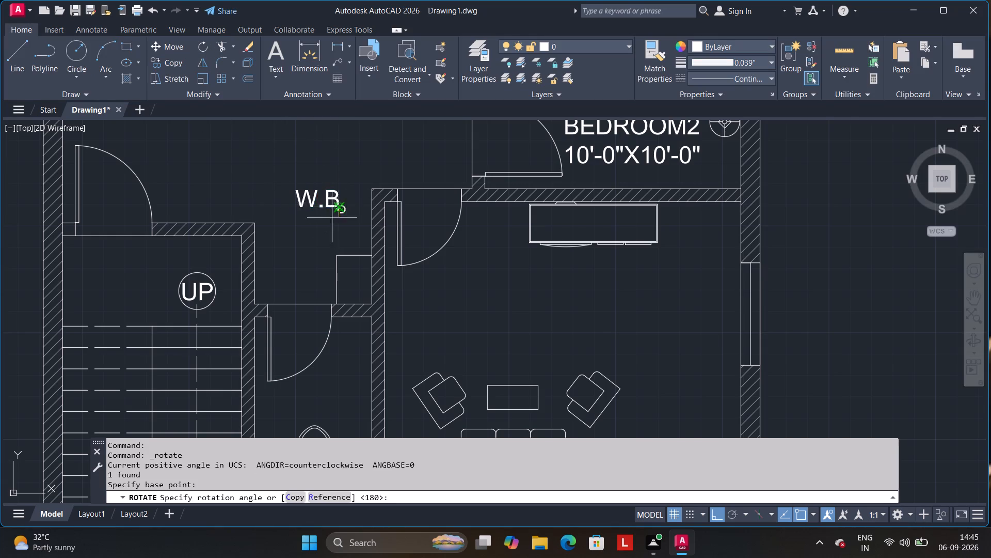
left_click(323, 229)
Move the rotated W.B label into the small rectangle beside the toilet door and centre it there.
left_click(350, 206)
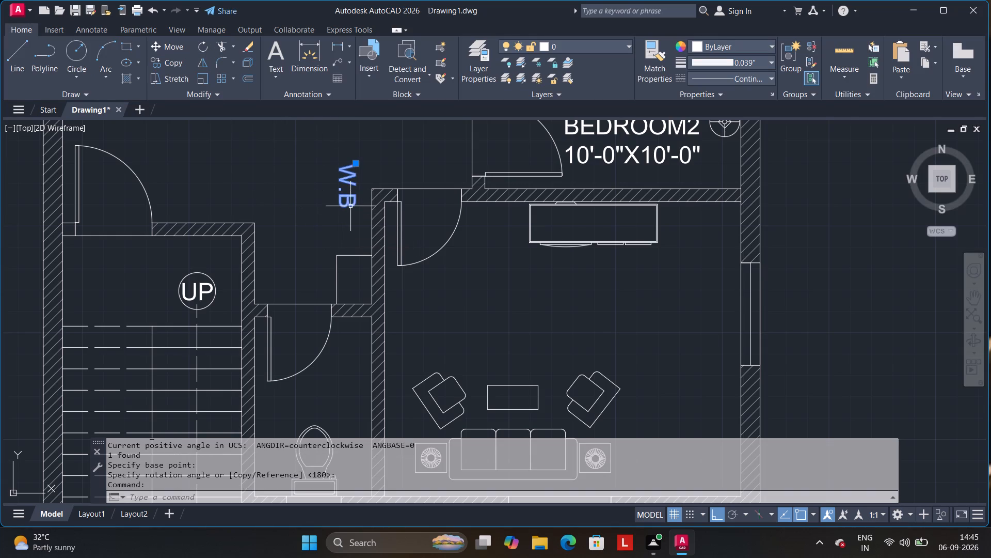
left_click(175, 51)
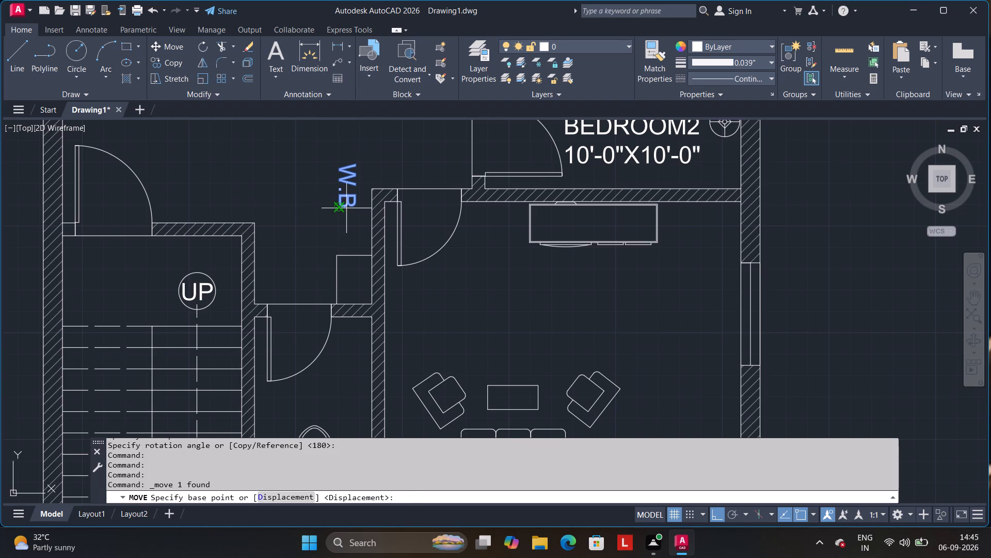
left_click(345, 206)
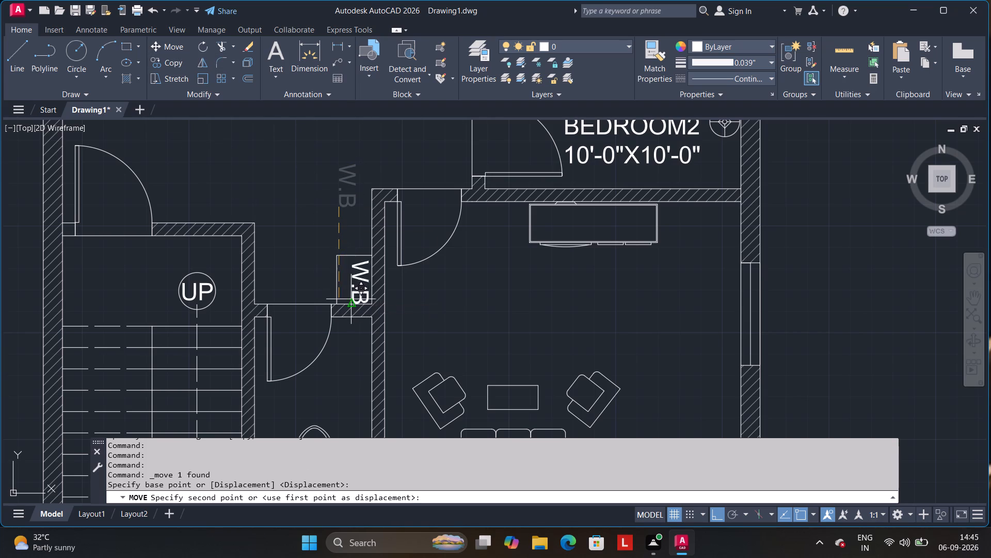
key("F8")
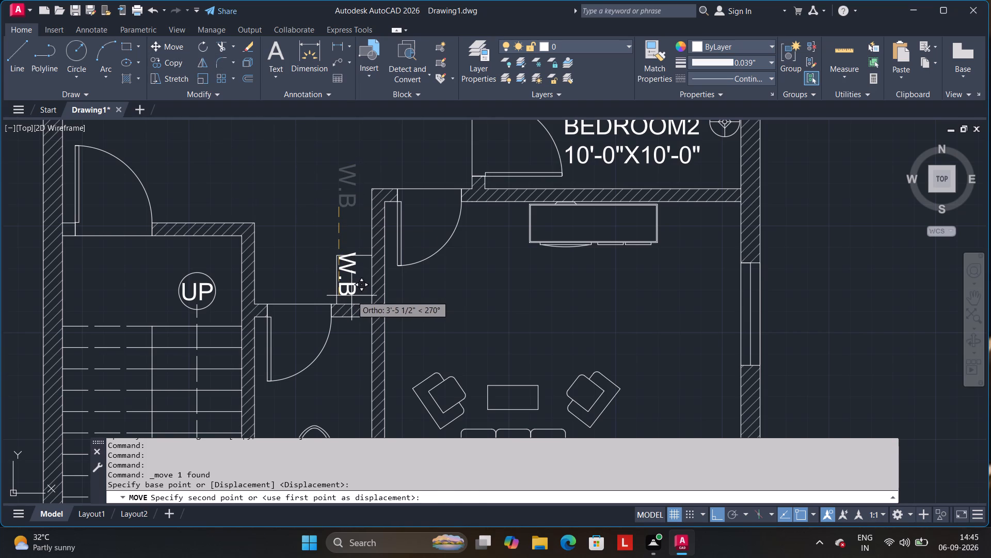
left_click(343, 299)
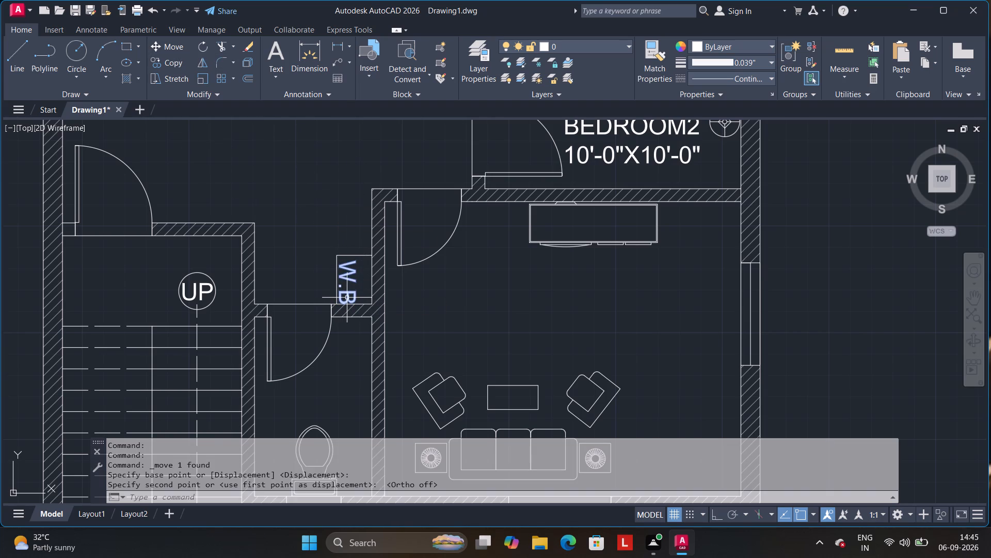
left_click(349, 293)
left_click_drag(349, 293, 356, 291)
left_click(309, 251)
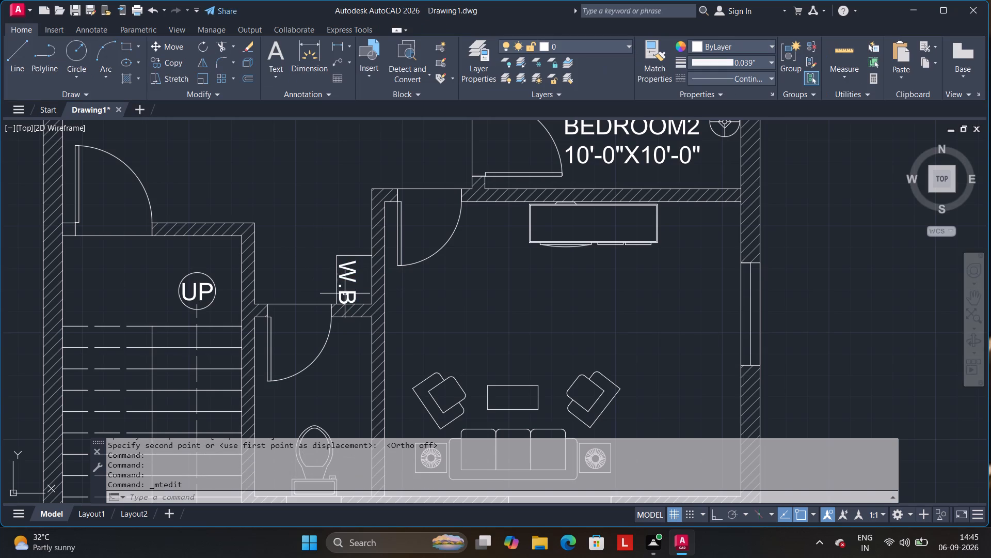
left_click(345, 293)
left_click_drag(345, 279, 358, 275)
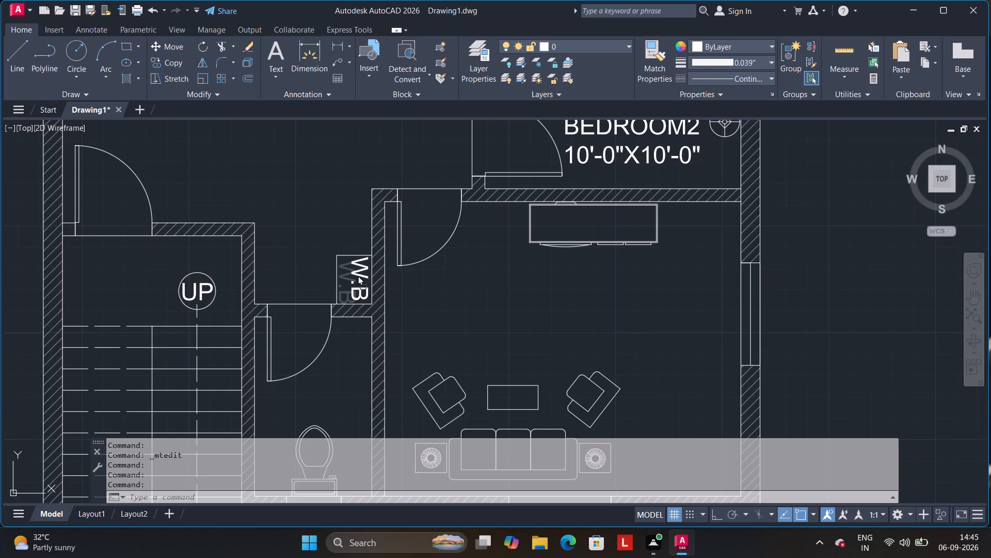
left_click_drag(358, 275, 353, 276)
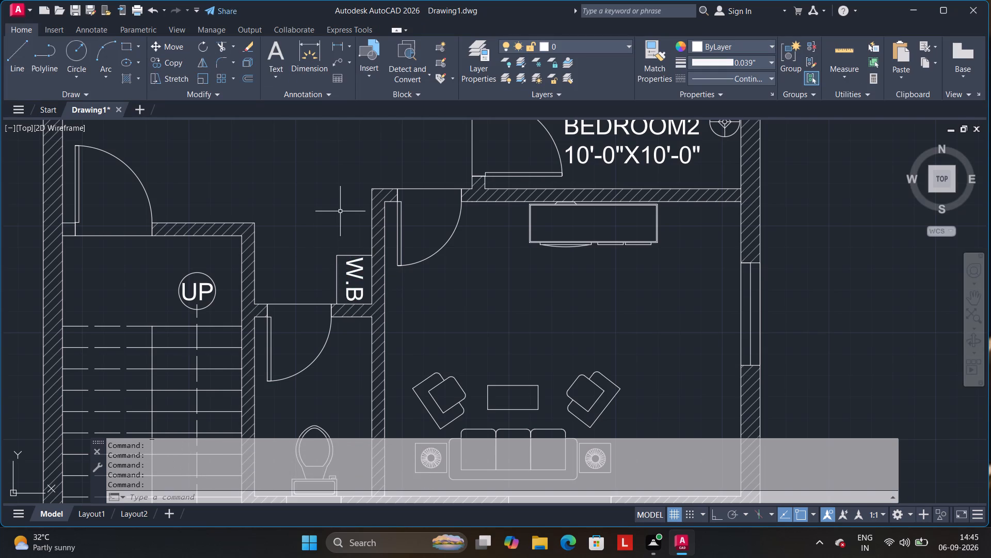
Place a multiline text label with 7" text height reading TOILET in the toilet room above the WC.
scroll(340, 210, "down", 1)
middle_click_drag(339, 209, 311, 184)
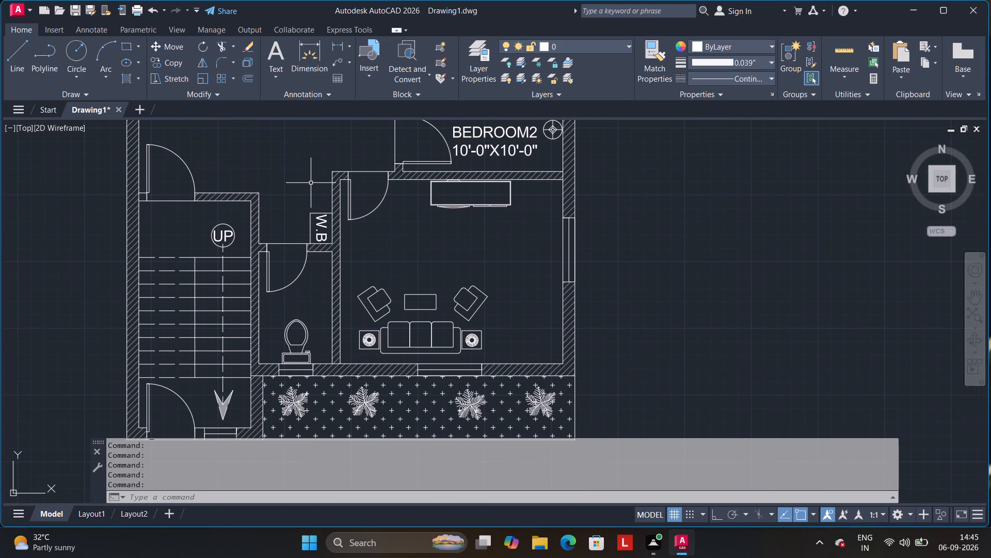
middle_click_drag(310, 286, 347, 179)
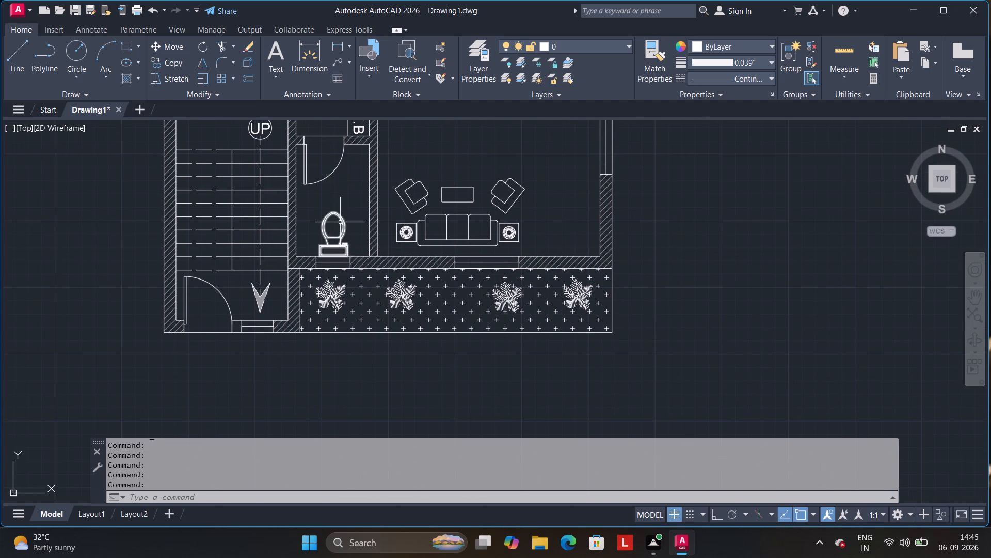
scroll(335, 198, "up", 2)
left_click(273, 53)
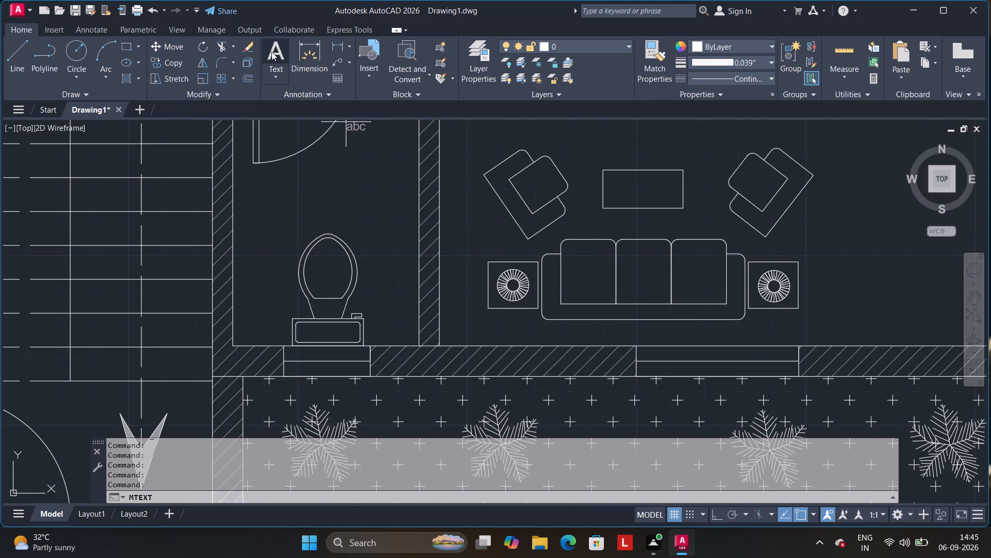
triple_click(331, 150)
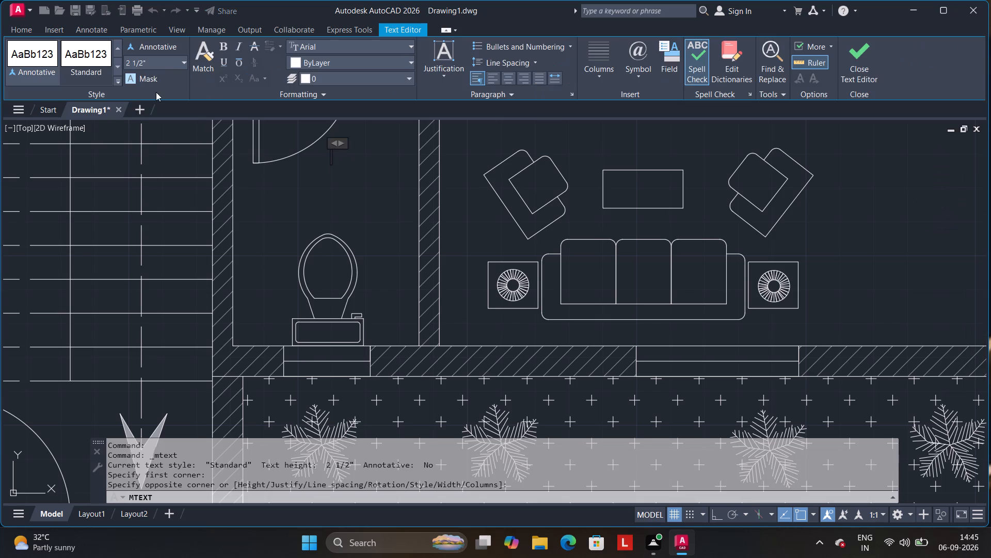
left_click(162, 64)
key("BackSpace")
key("7")
key("Return")
type("TP")
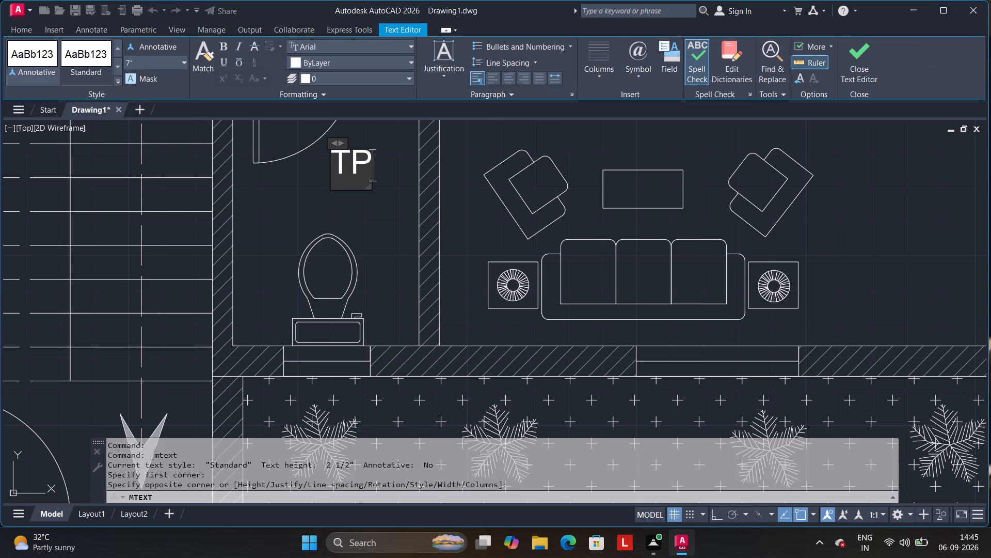
key("BackSpace")
type("OILET")
key("Return")
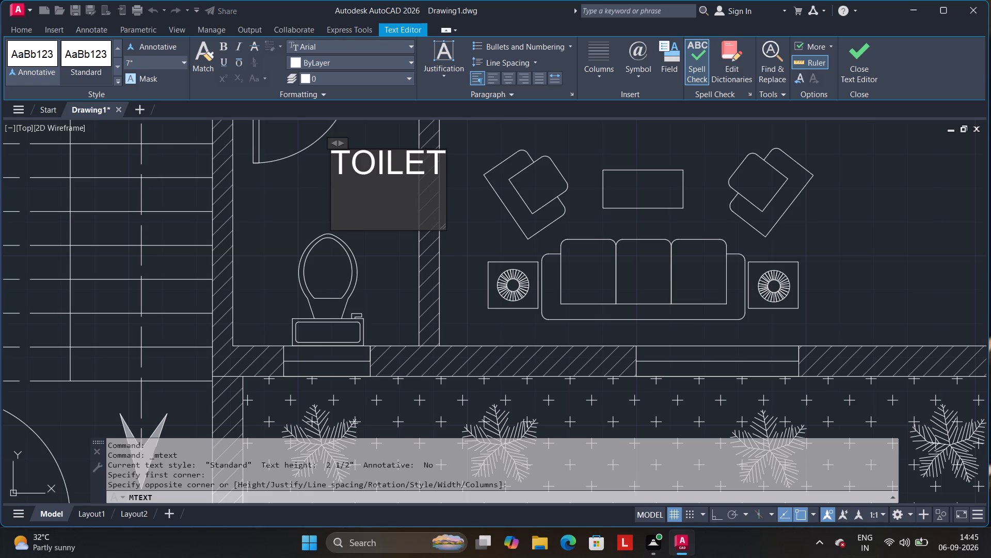
Add the size 4'-7"X7'-0" as a second line of the TOILET label and finish the text.
type("4'")
key("minus")
type("7\"")
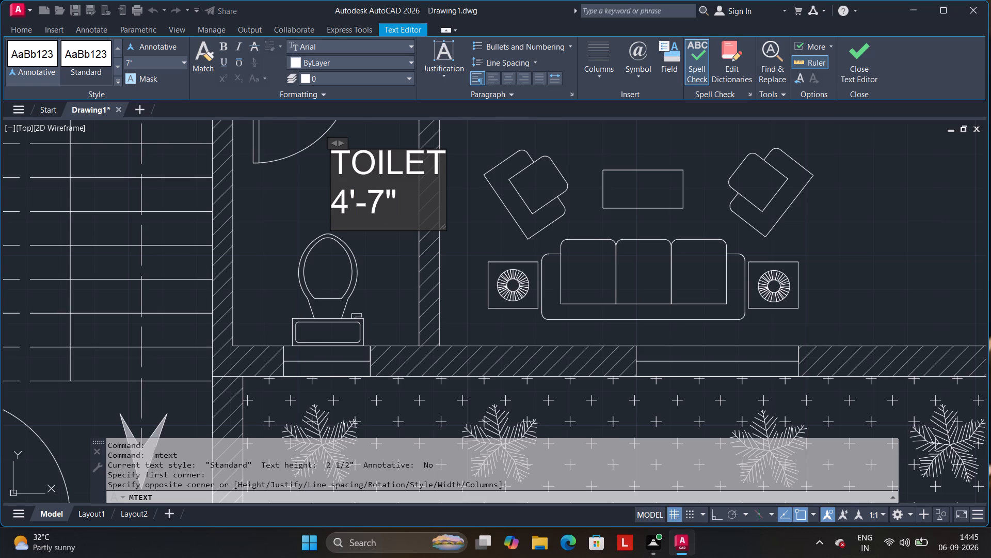
key("x")
type("7'")
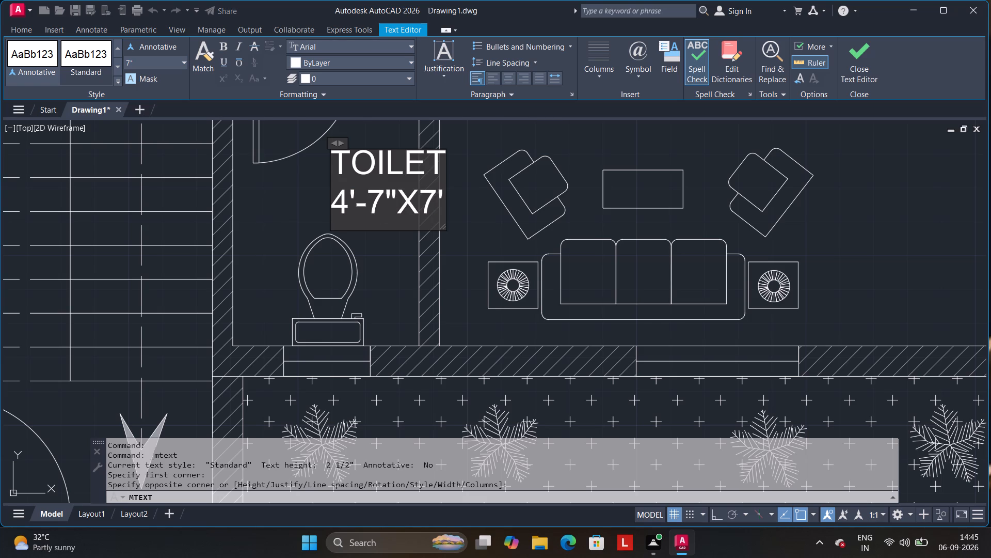
type("-0\"")
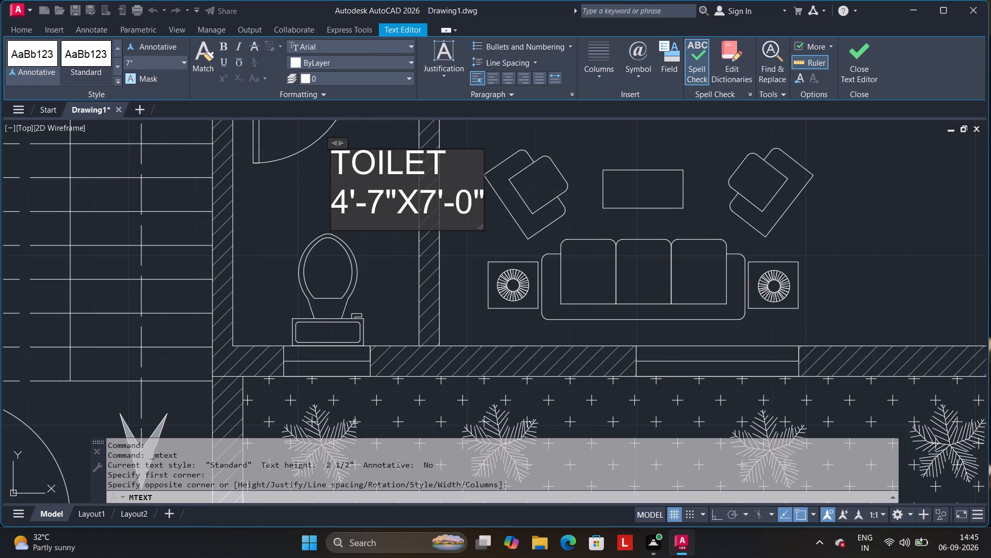
left_click(264, 215)
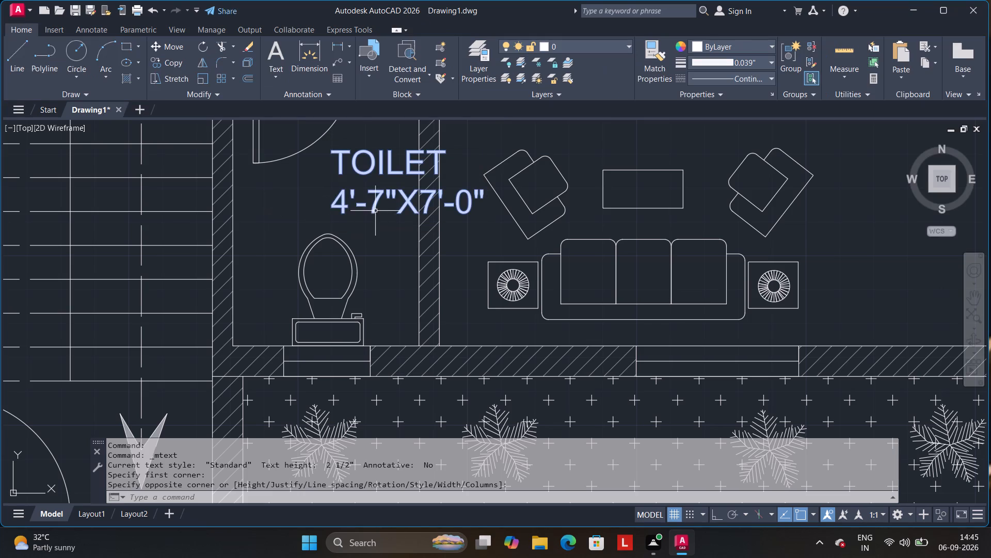
Move the TOILET label sideways so it fits between the toilet room's walls, above the WC.
left_click(375, 210)
left_click_drag(375, 210, 332, 208)
left_click(296, 205)
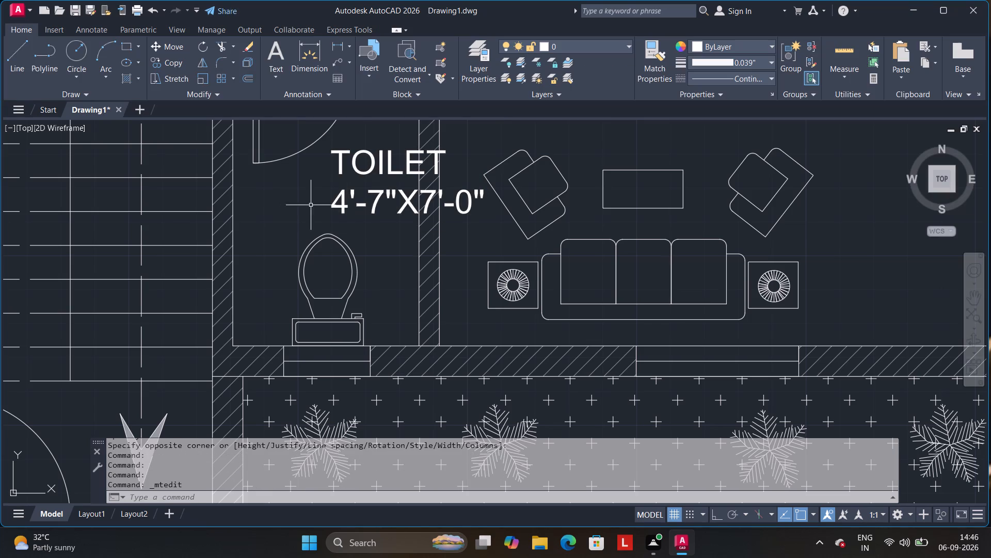
left_click(375, 205)
left_click_drag(375, 205, 339, 205)
left_click(308, 205)
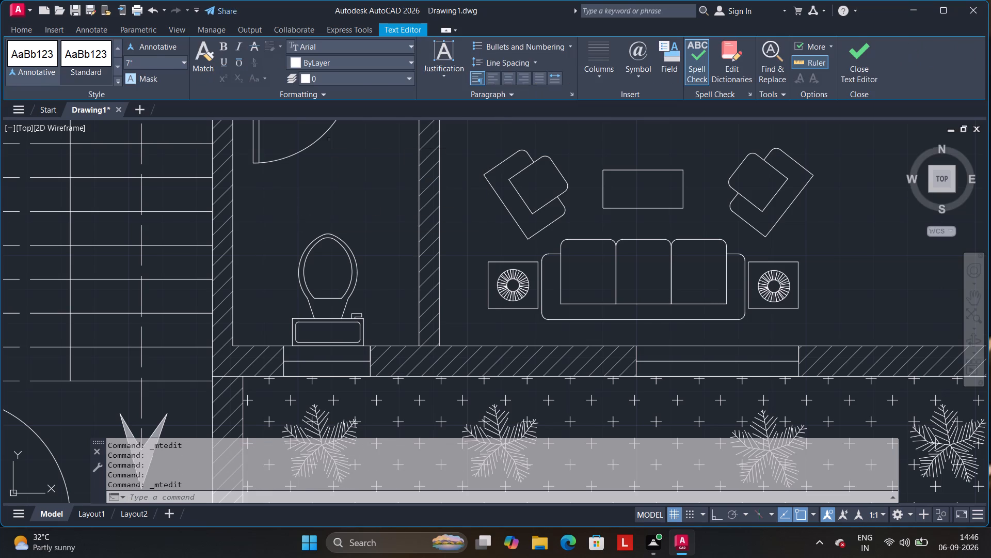
left_click(369, 167)
left_click_drag(370, 160, 362, 161)
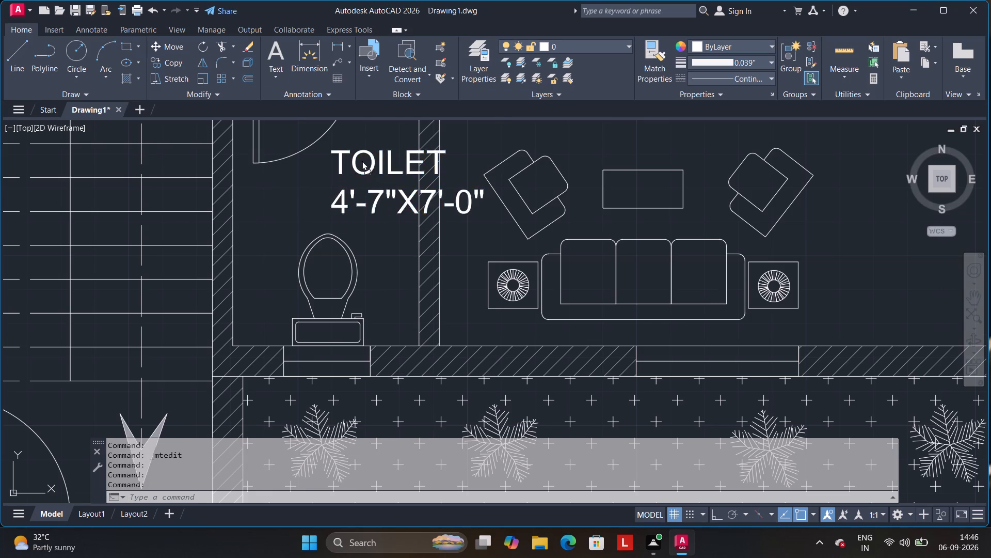
left_click_drag(362, 161, 301, 176)
Start a new multiline text label for the room with the sofa set.
scroll(392, 287, "down", 1)
scroll(489, 196, "down", 1)
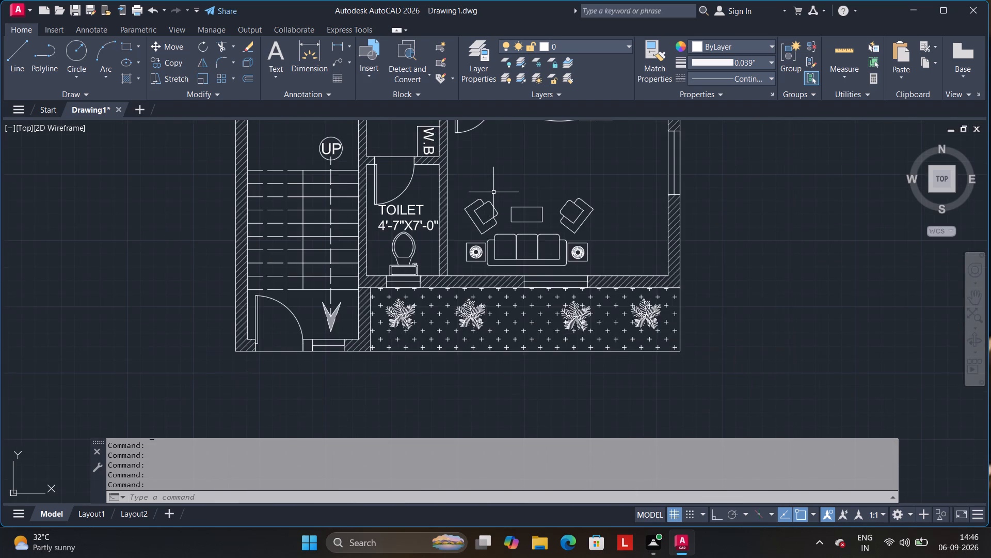
middle_click_drag(493, 192, 297, 202)
middle_click_drag(325, 185, 308, 205)
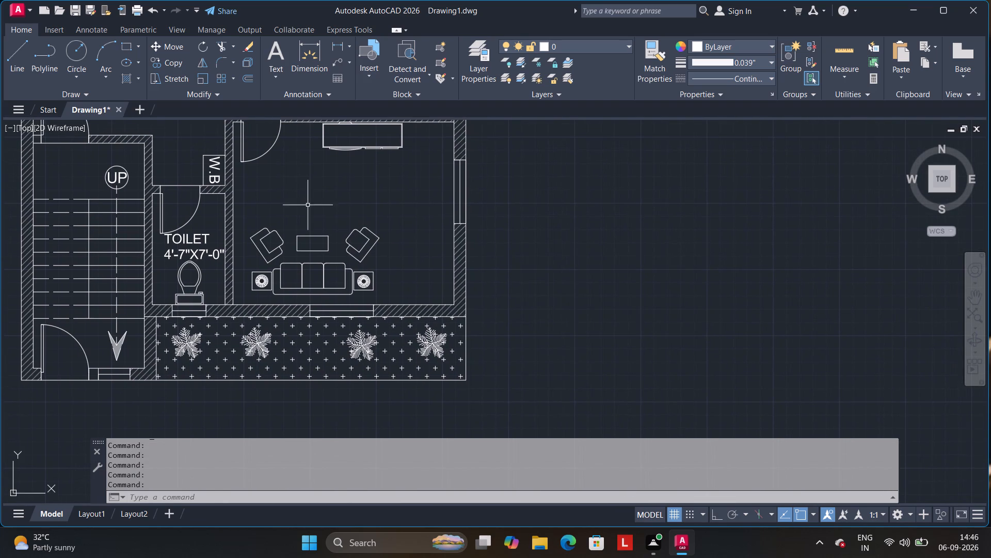
double_click(279, 55)
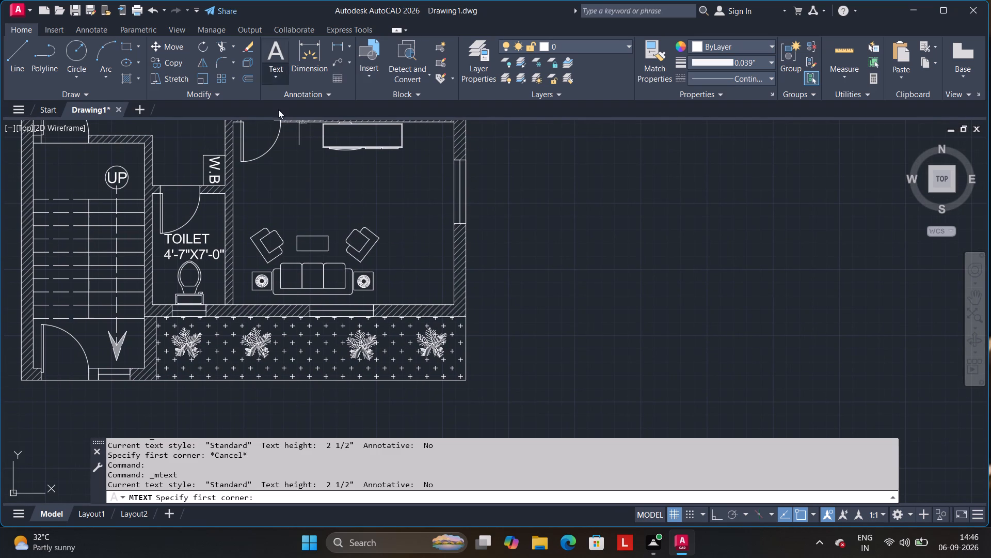
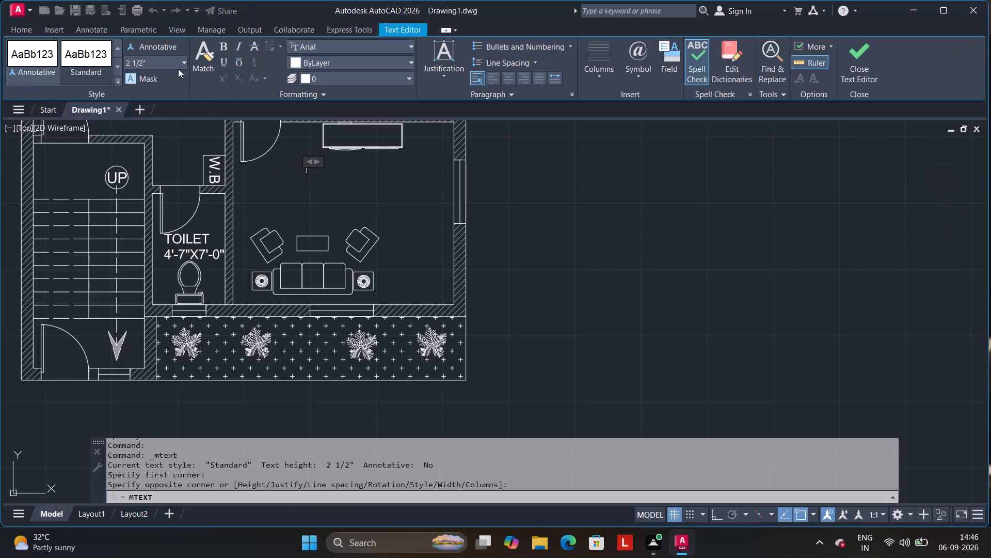
Set the text height to 8" and enter DRAWING HALL as the label in the room with the sofa set.
left_click(163, 65)
key("BackSpace")
key("8")
key("Return")
key("r")
key("BackSpace")
type("DR")
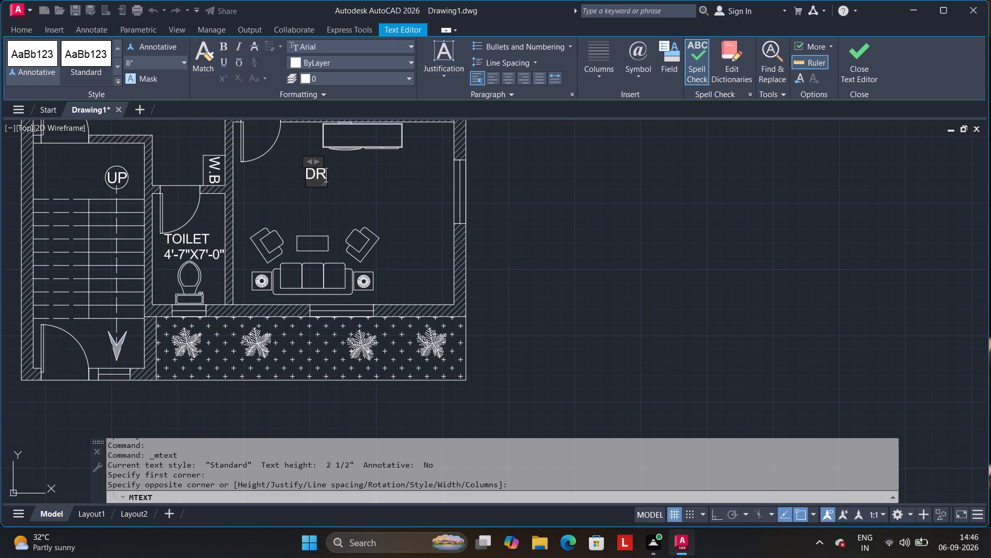
type("AWING HALL")
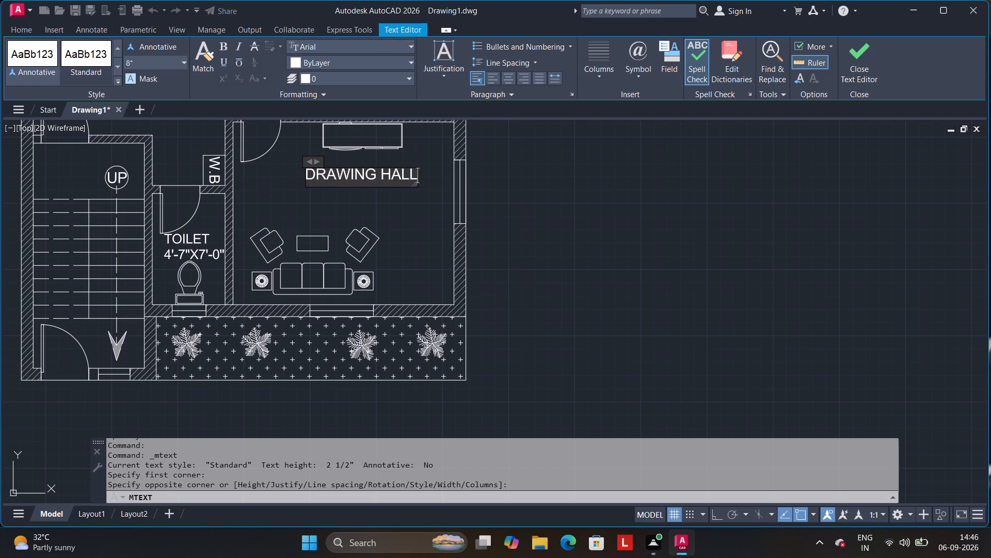
Add the room size 13'-11"X11'-6" as a second line under DRAWING HALL and finish the label.
key("Return")
type("113'")
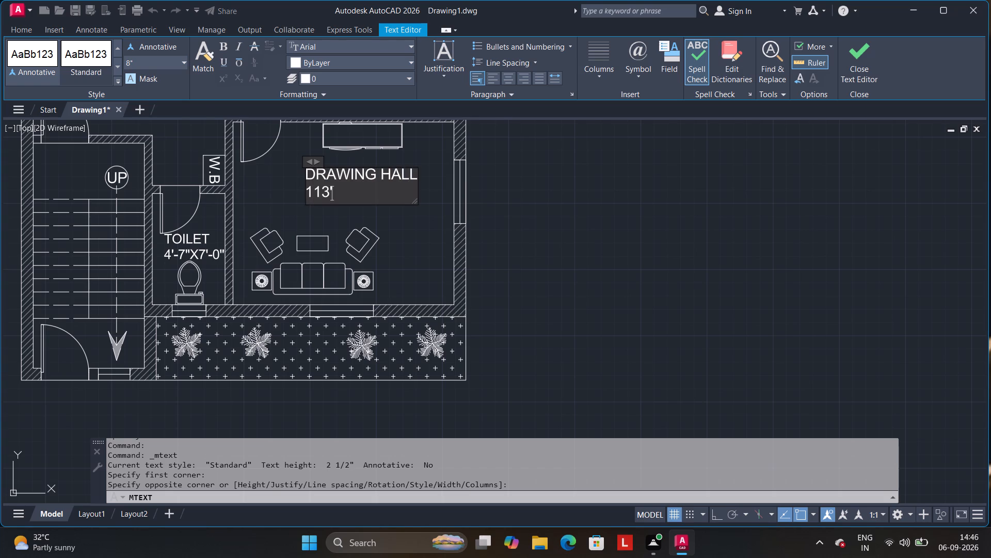
key("BackSpace")
key("BackSpace")
key("BackSpace")
type("3'")
type("-11'")
key("BackSpace")
key("shift+quotedbl")
type("X11'-6\"")
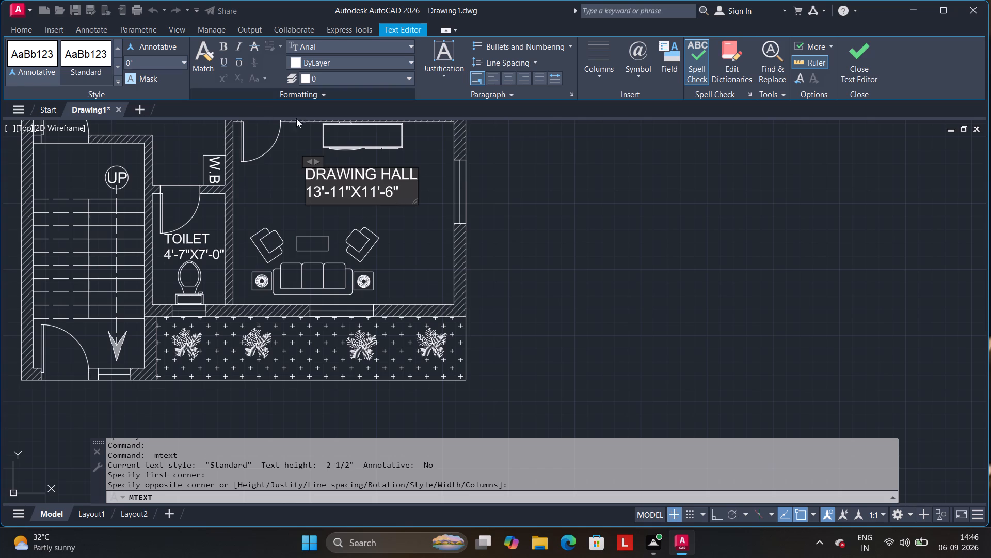
left_click(276, 176)
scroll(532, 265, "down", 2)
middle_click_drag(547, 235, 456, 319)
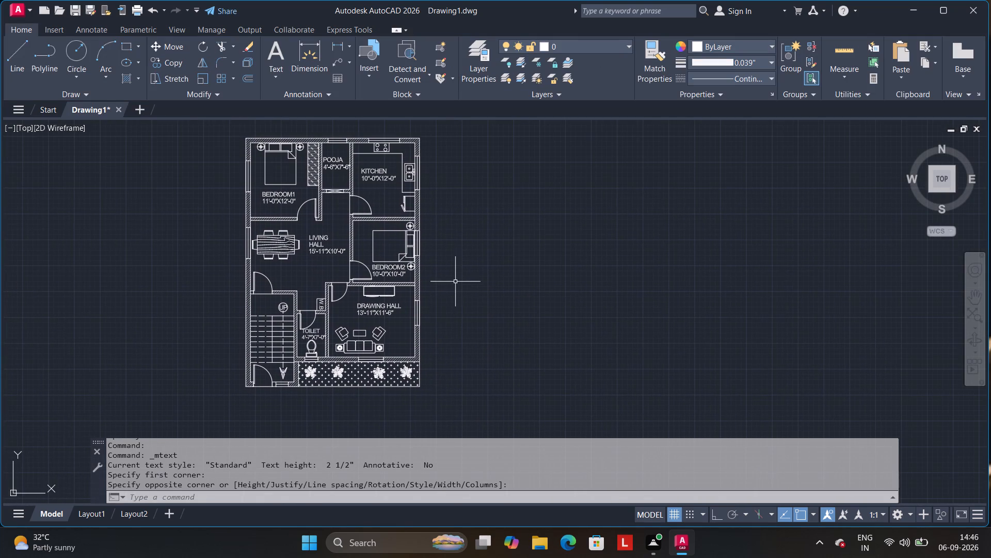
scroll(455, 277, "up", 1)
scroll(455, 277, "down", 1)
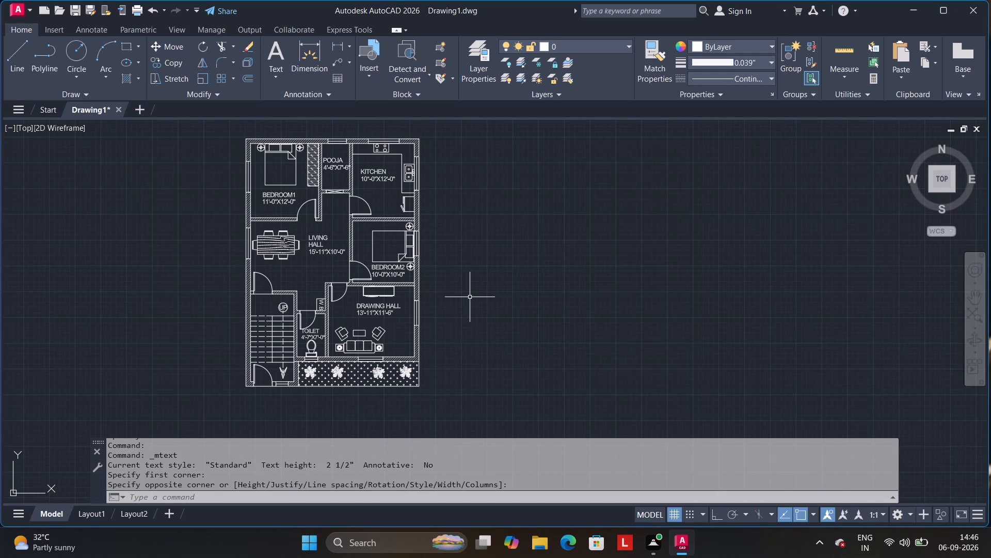
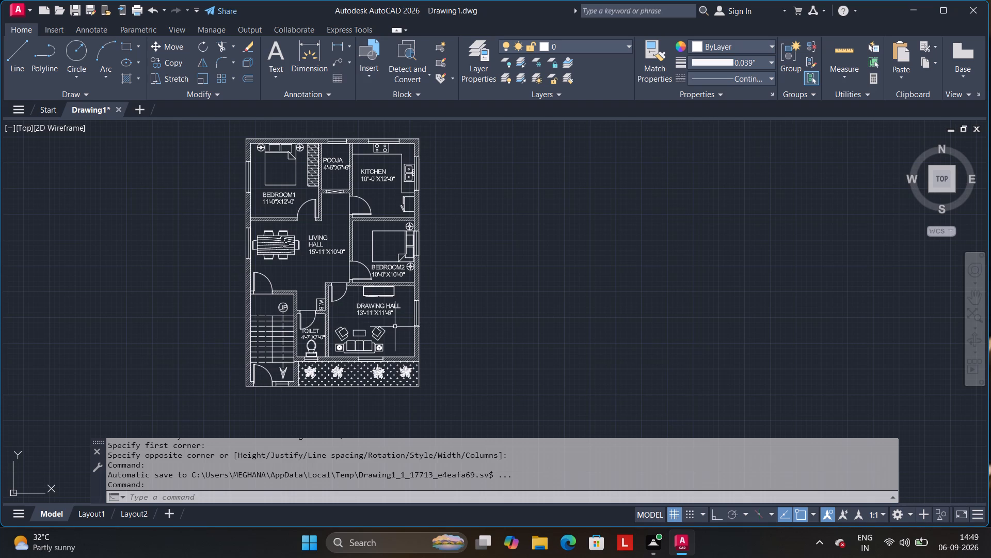
Place multiline text just below the floor plan with text height 8" and enter GROUND FLOOR PLAN.
scroll(395, 327, "up", 1)
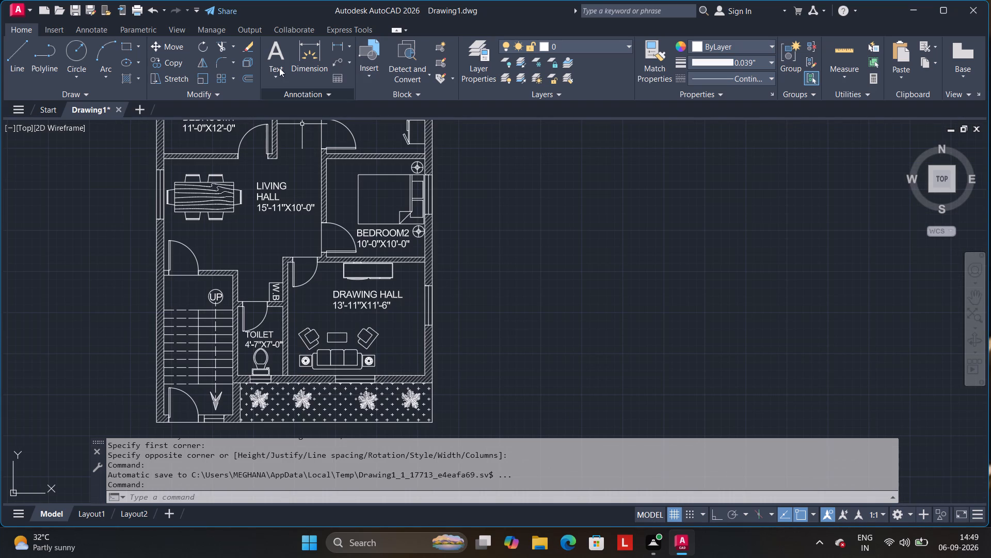
double_click(279, 61)
middle_click_drag(307, 200, 308, 200)
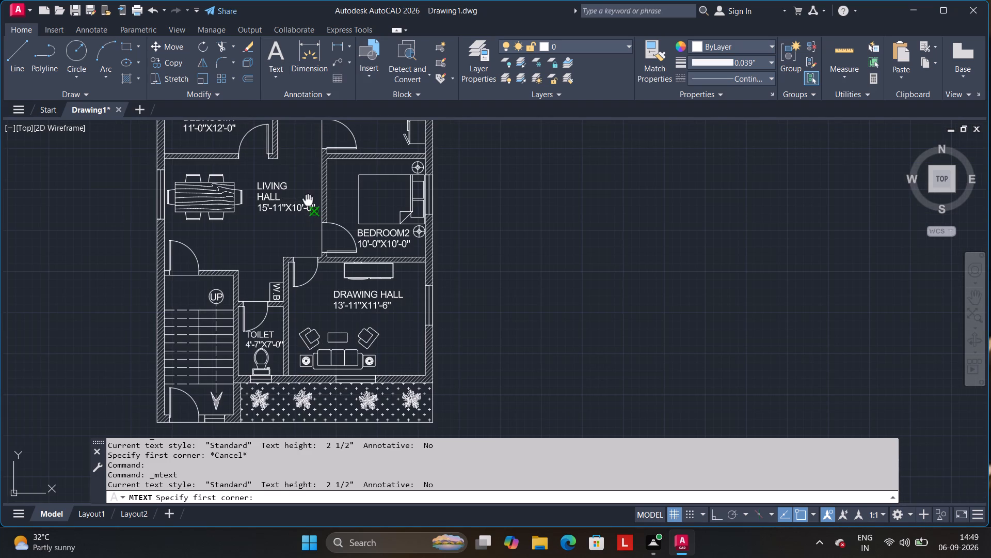
middle_click_drag(308, 200, 332, 69)
triple_click(256, 305)
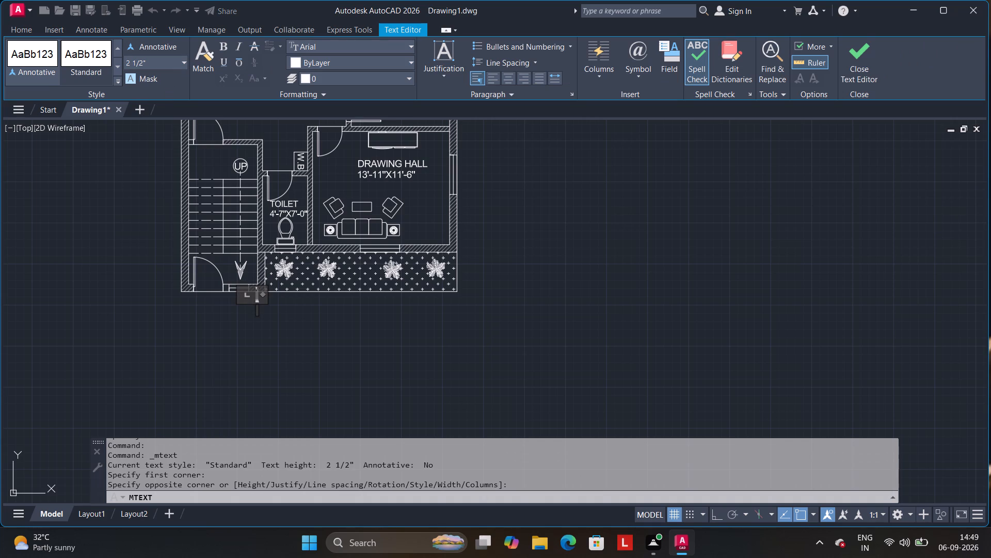
left_click(168, 63)
key("BackSpace")
key("8")
key("Return")
type("GROUNF")
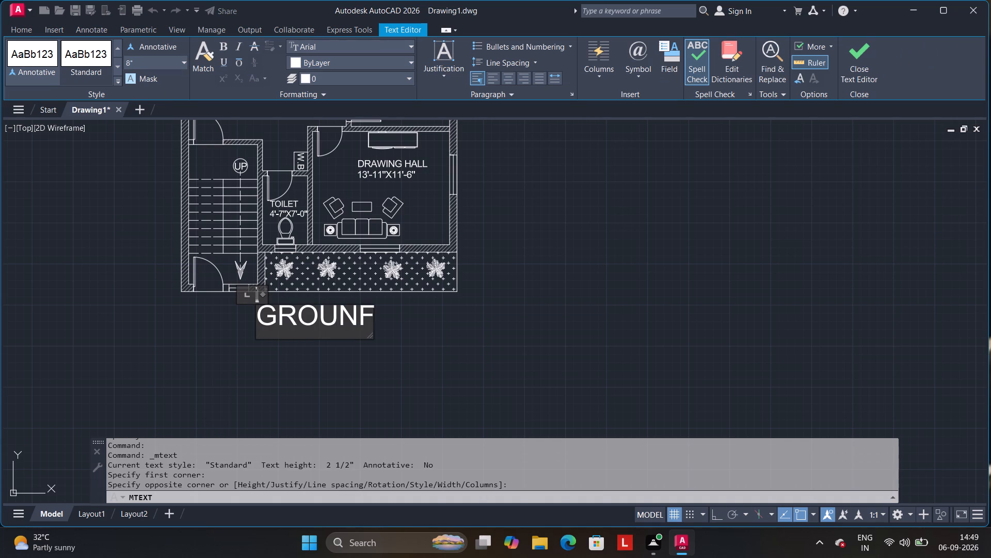
key("BackSpace")
type("D FLOOR PLAN")
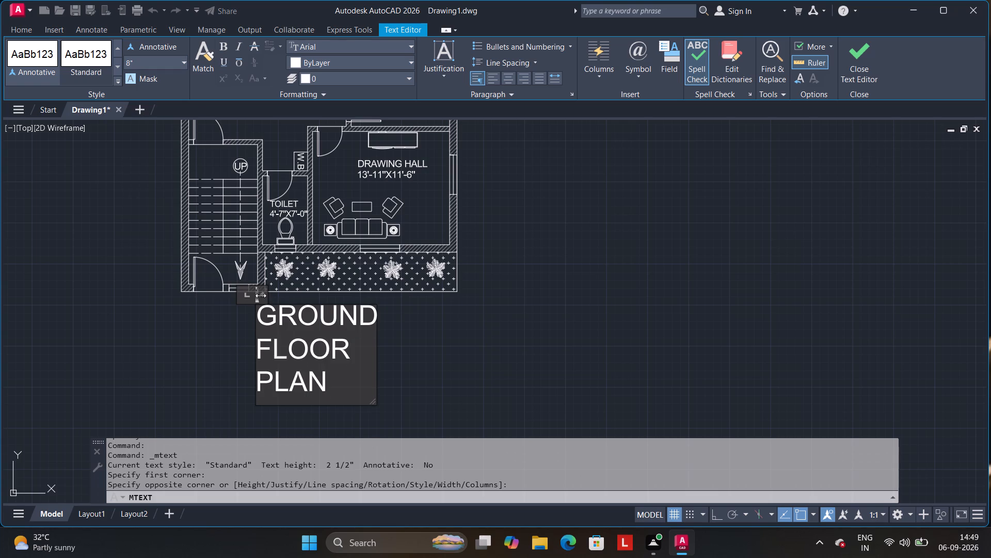
Widen the text frame to about 11'-3" so GROUND FLOOR PLAN fits on one line, and finish the text.
left_click_drag(261, 295, 601, 321)
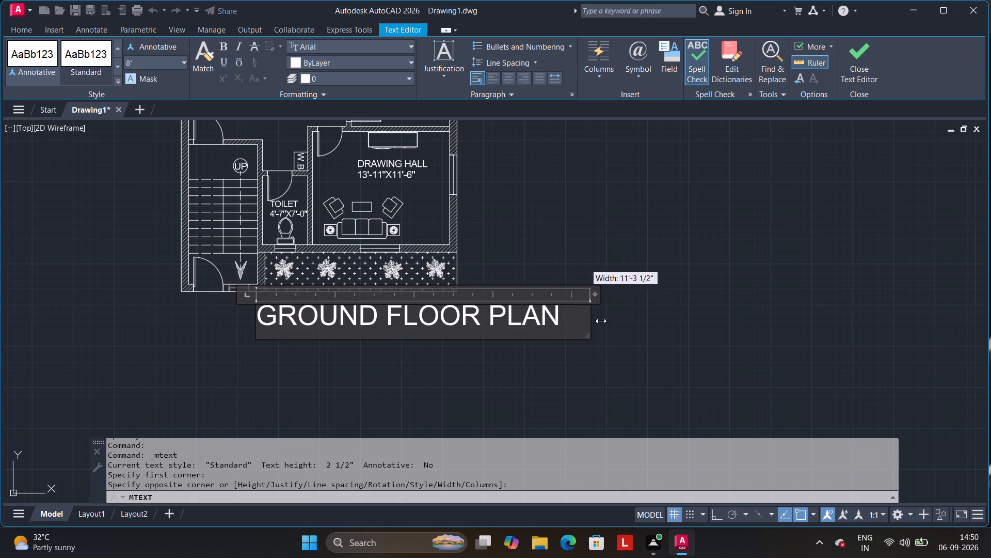
left_click_drag(601, 321, 606, 318)
left_click(638, 334)
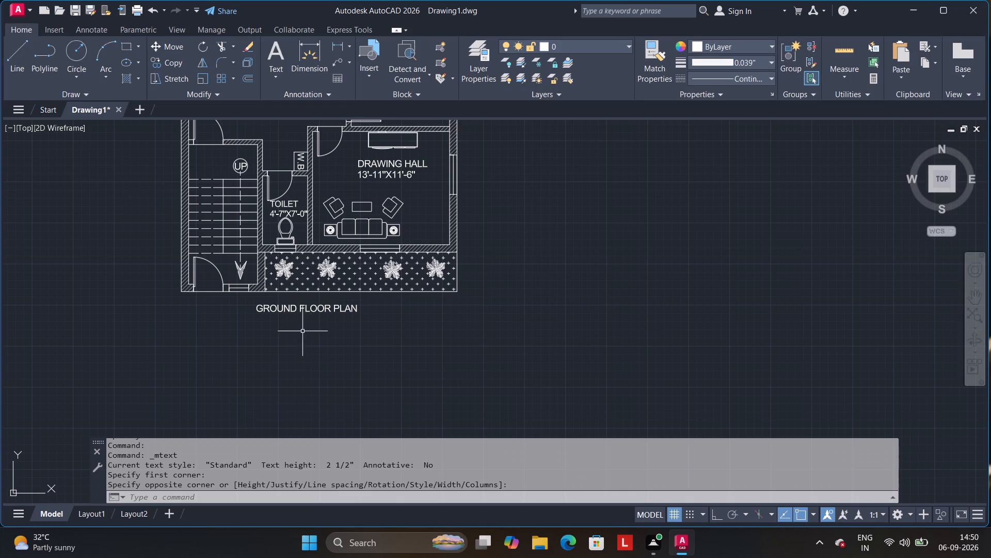
Scale up the GROUND FLOOR PLAN title freehand, using a base point on the text.
left_click(315, 310)
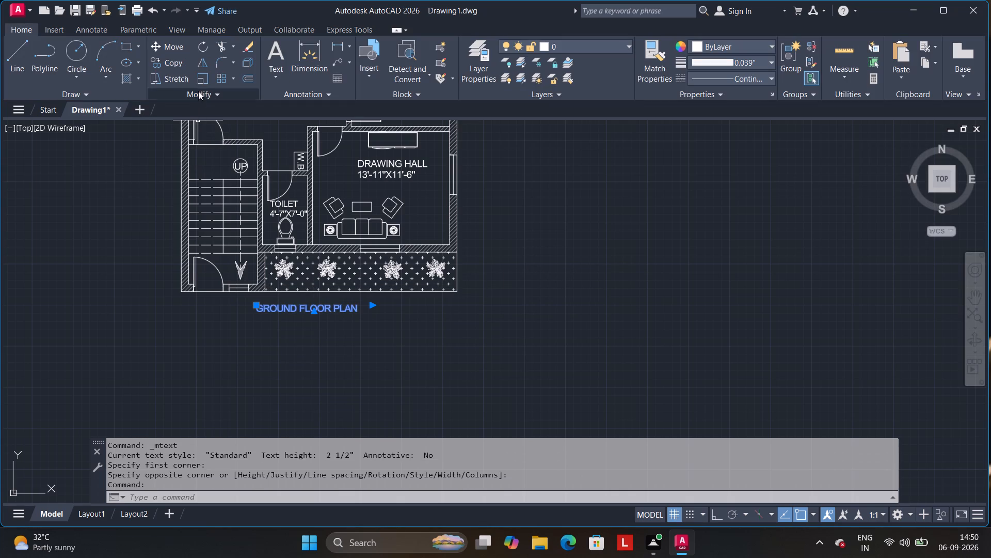
left_click(198, 81)
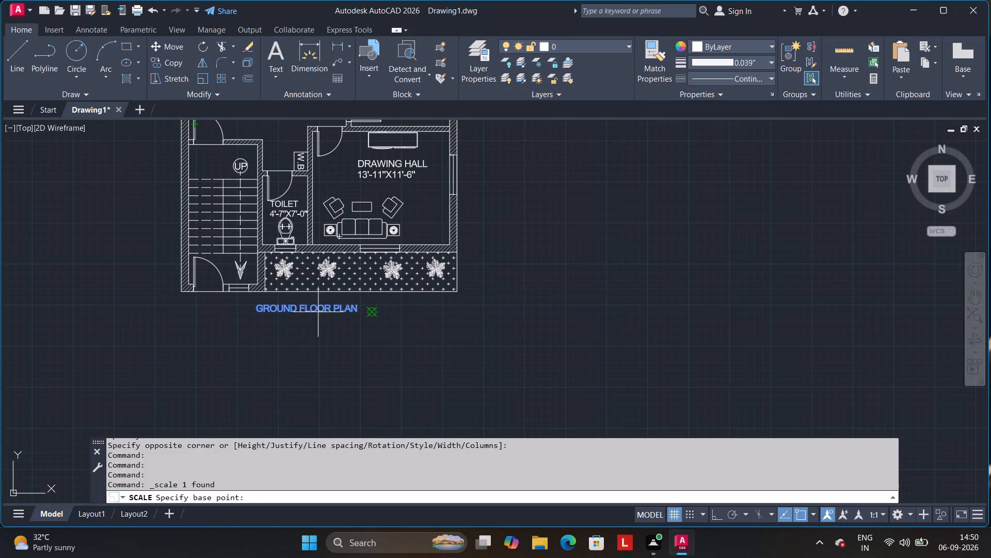
left_click(312, 309)
left_click(365, 328)
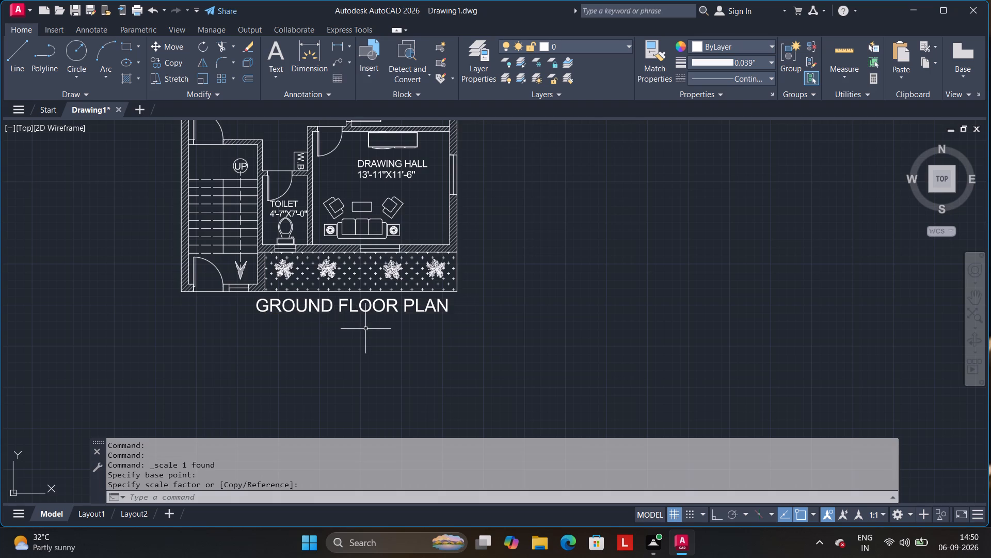
Move the enlarged GROUND FLOOR PLAN title so that it is centred beneath the floor plan.
double_click(354, 308)
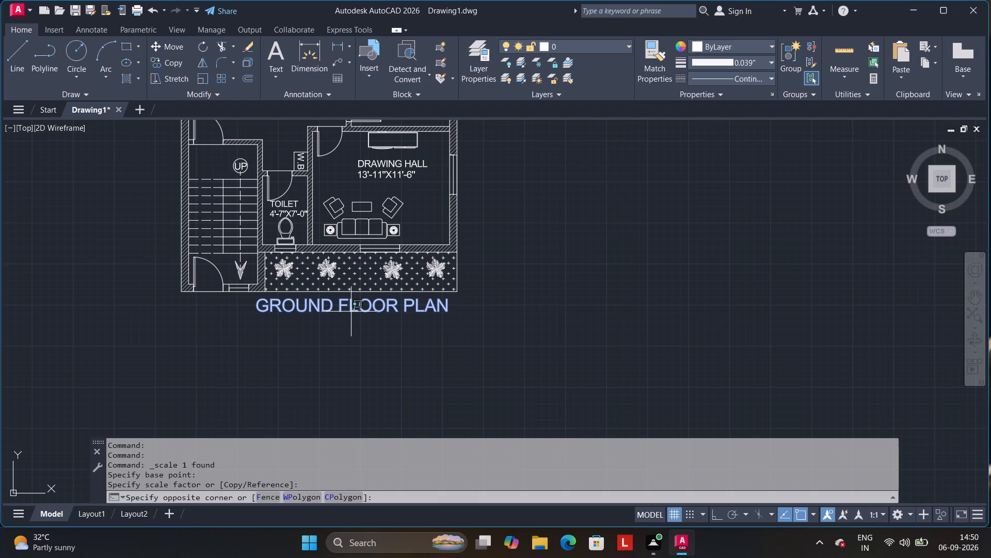
left_click(349, 310)
left_click_drag(350, 310, 302, 311)
scroll(322, 331, "down", 1)
middle_click_drag(324, 333, 326, 376)
middle_click_drag(487, 245, 489, 306)
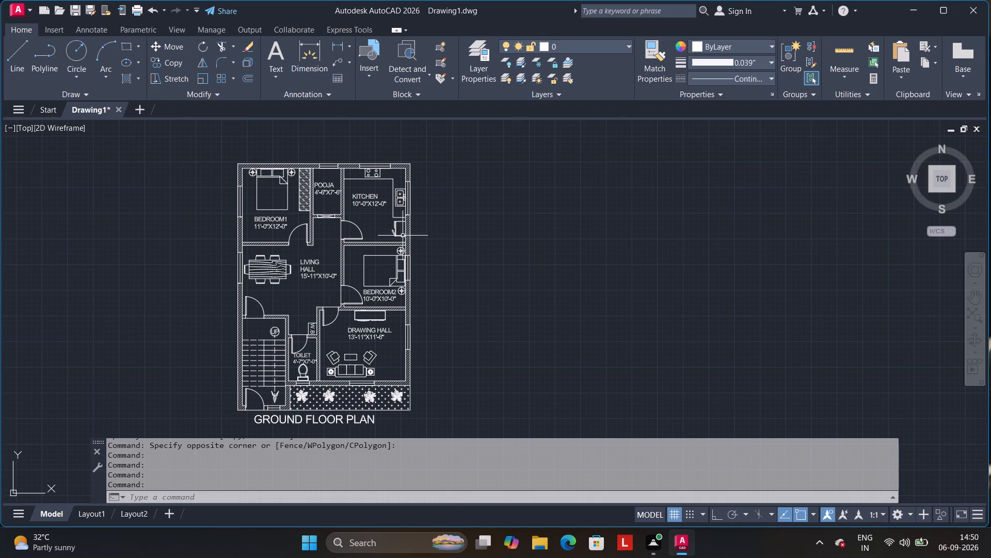
middle_click_drag(444, 364, 445, 342)
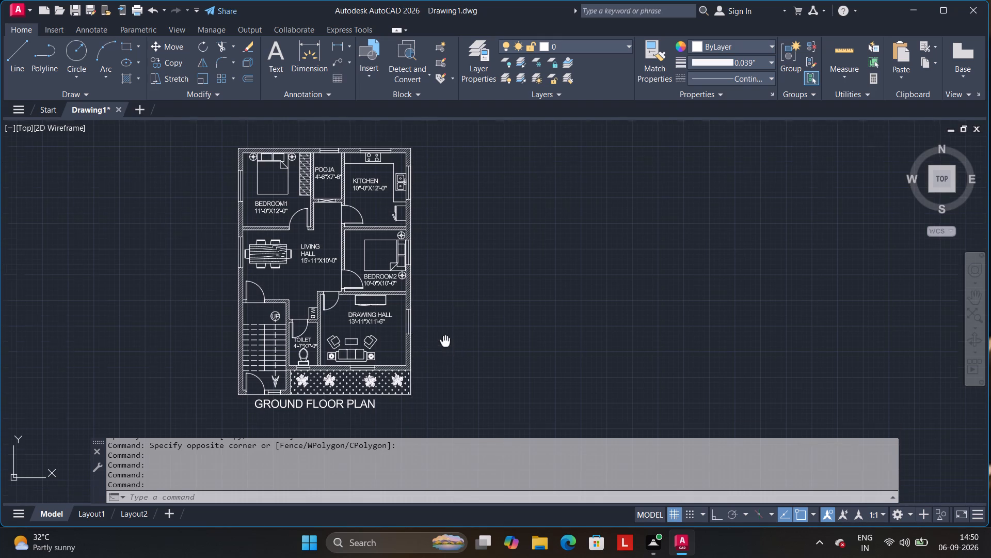
middle_click_drag(445, 342, 436, 244)
left_click(311, 301)
left_click(315, 304)
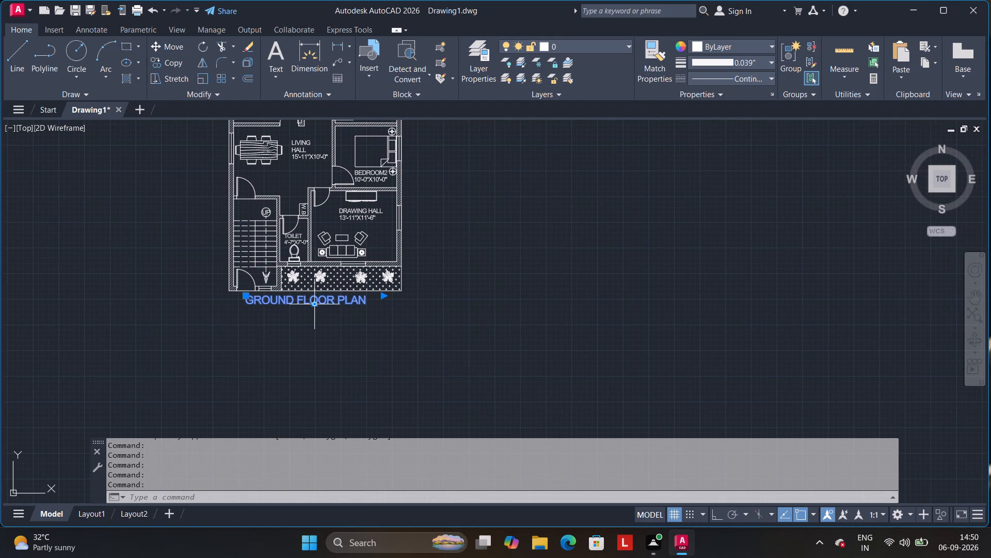
left_click_drag(301, 302, 303, 309)
double_click(293, 318)
left_click(294, 309)
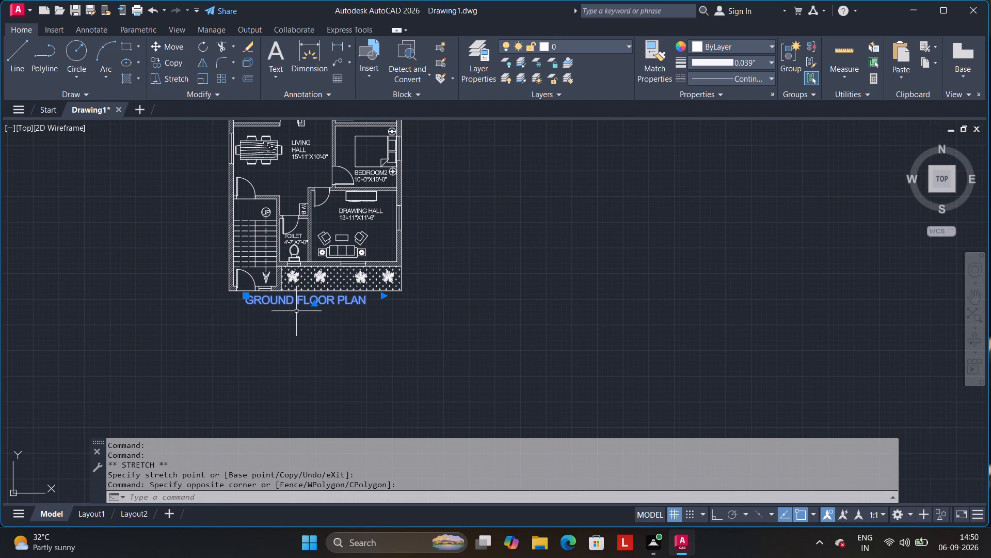
left_click_drag(301, 301, 307, 301)
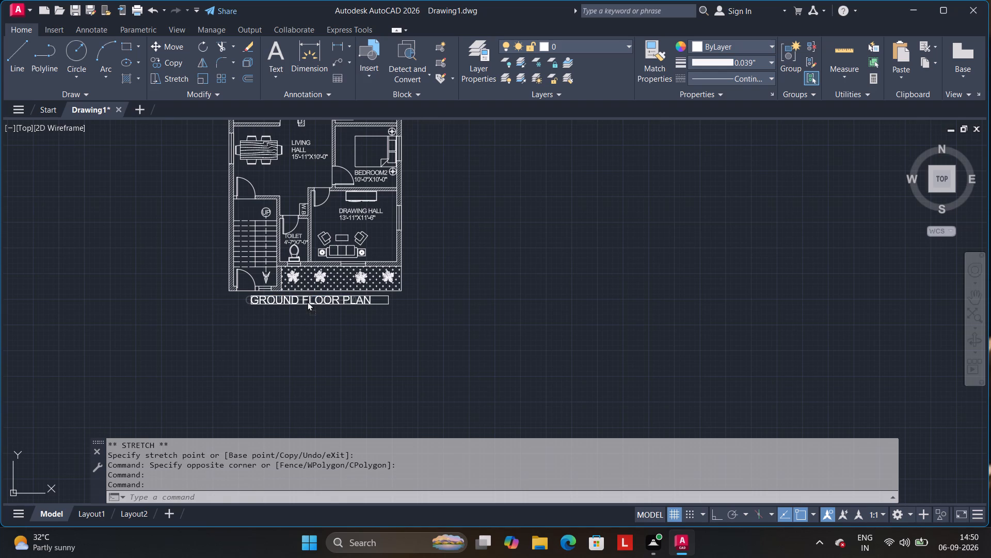
left_click_drag(307, 301, 311, 302)
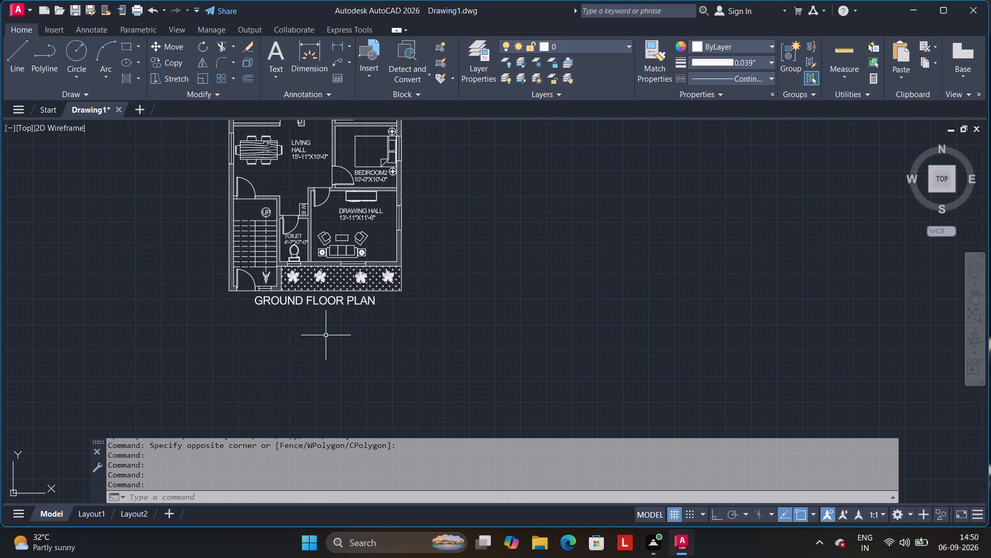
Place multiline text above the plan's top wall with text height 8" and enter 28X40 (1120 SQ FT).
scroll(326, 335, "down", 1)
middle_click_drag(326, 335, 330, 369)
scroll(323, 181, "up", 1)
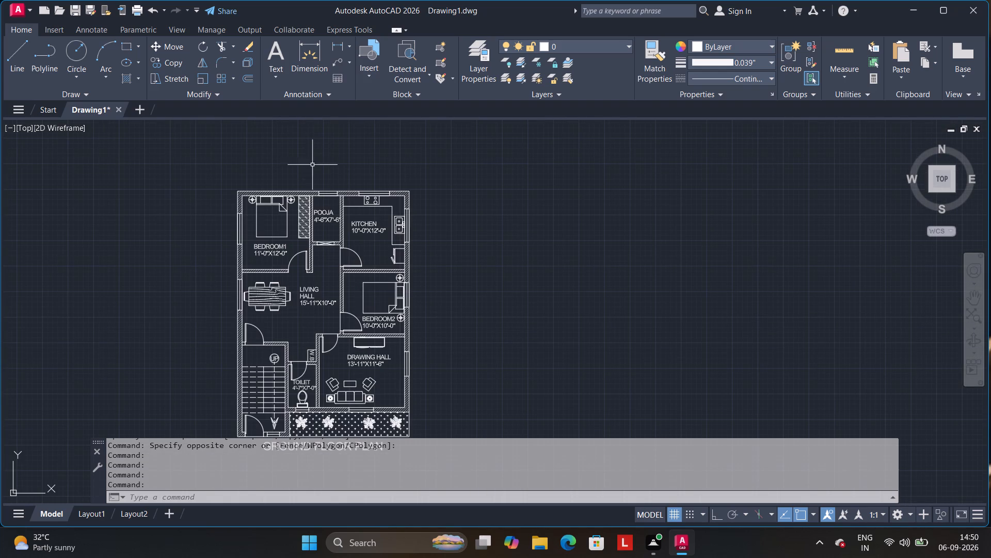
left_click(270, 53)
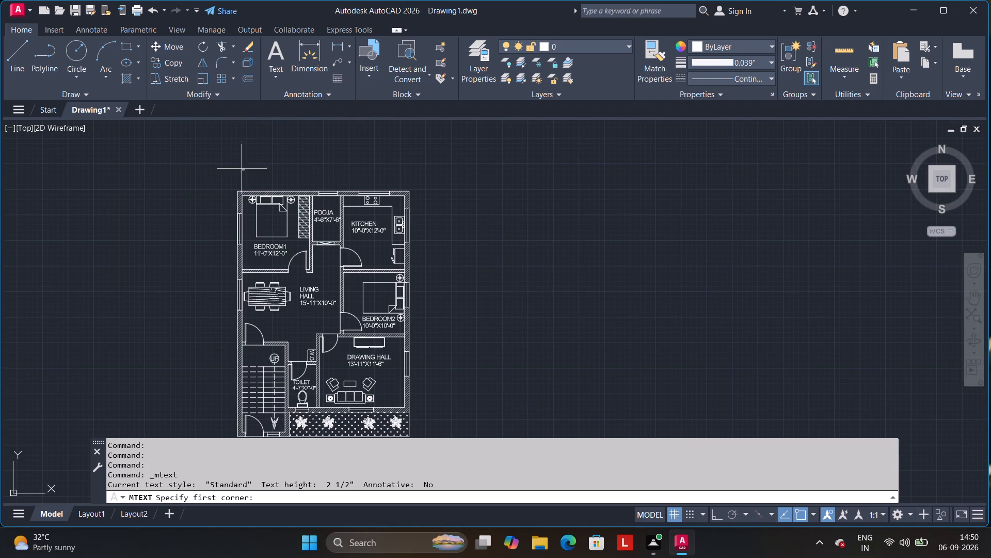
triple_click(242, 177)
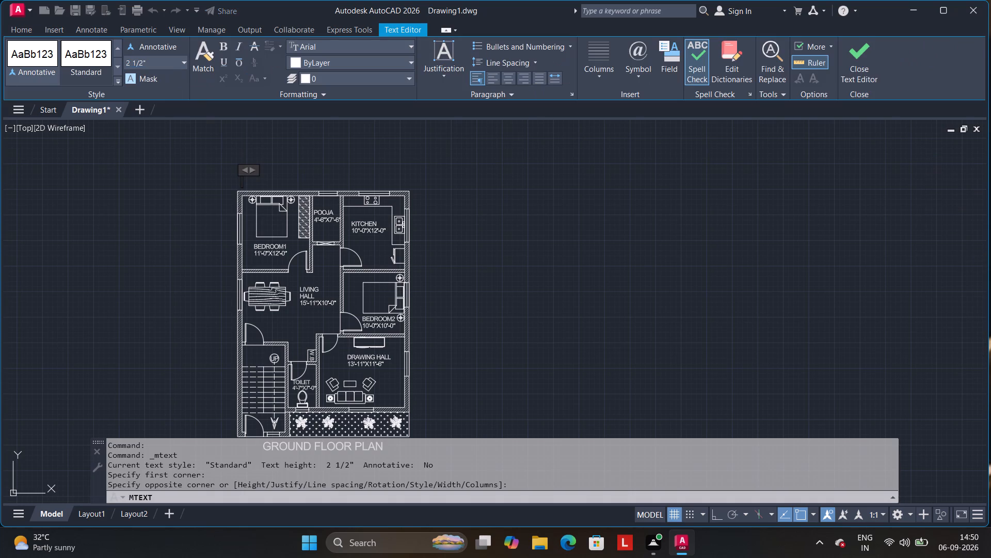
left_click(157, 63)
key("BackSpace")
key("8")
key("Return")
type("28")
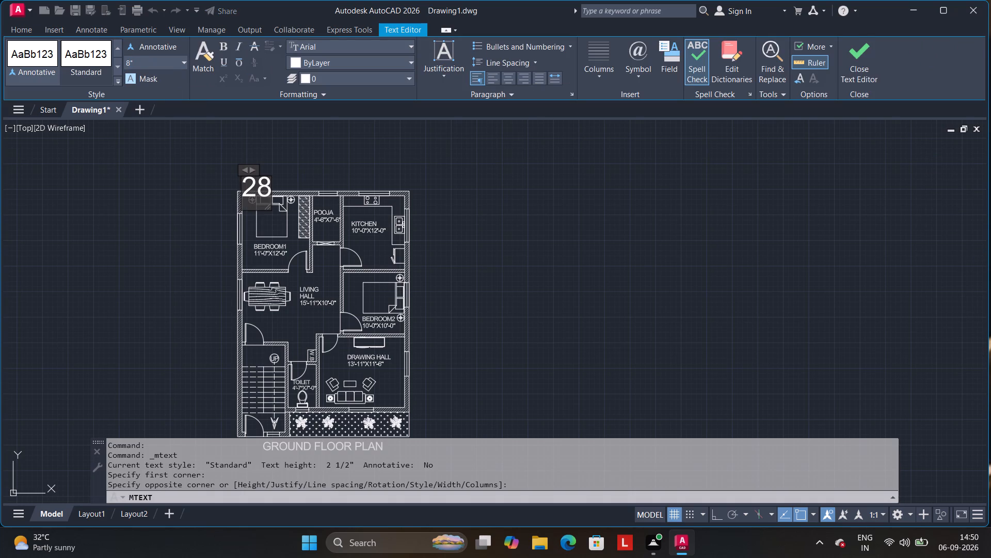
type("X40")
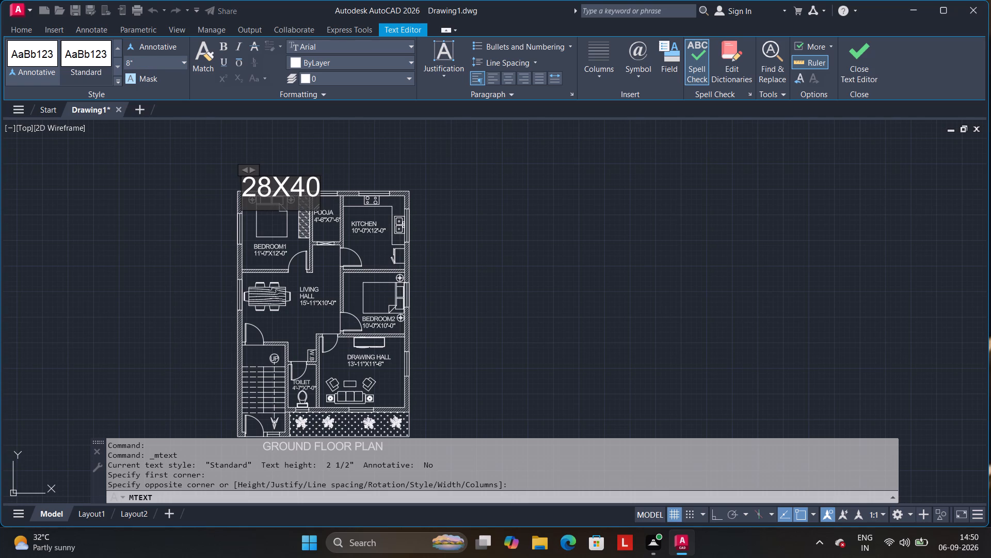
key("space")
key("shift+parenleft")
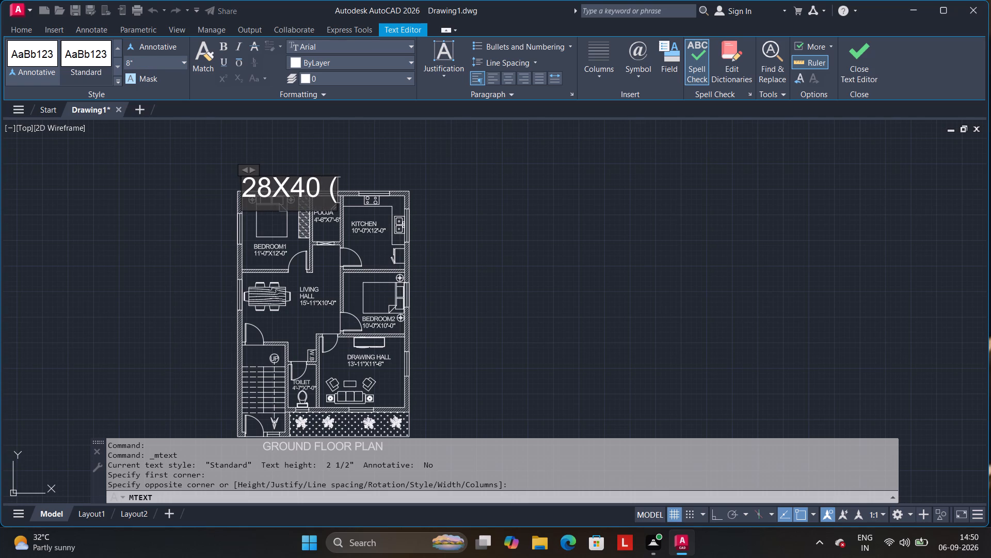
type("1120 SQ FT")
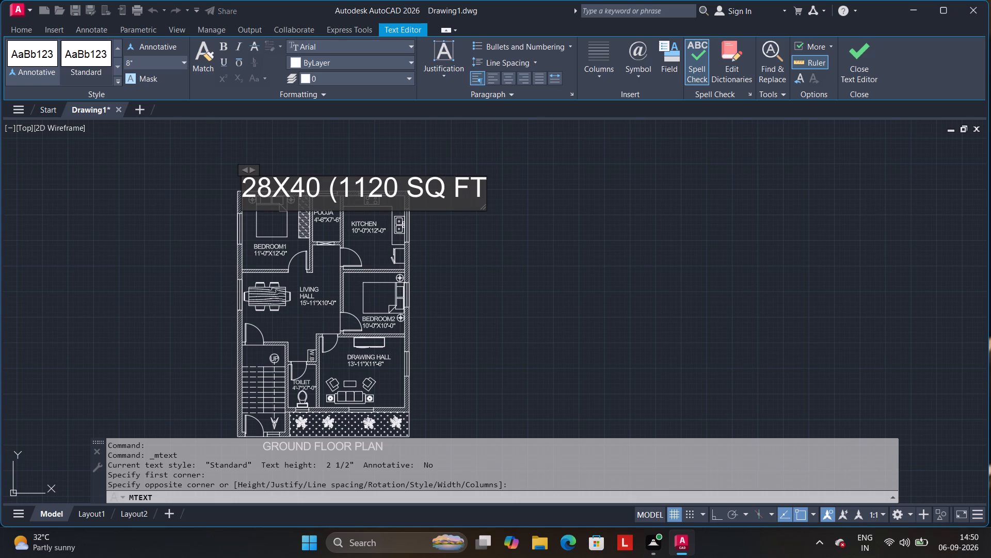
key("shift+parenright")
key("space")
Continue the heading on the same line with HOUSSE PLAN - WEST FACE -FP1316 and finish the text.
type("HOUSSE PLAN")
key("space")
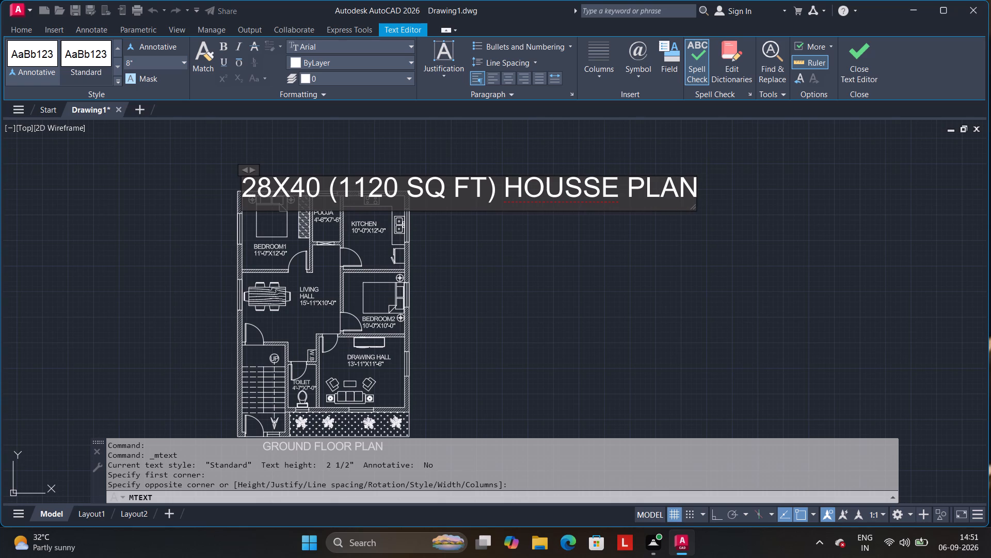
type("- WEST")
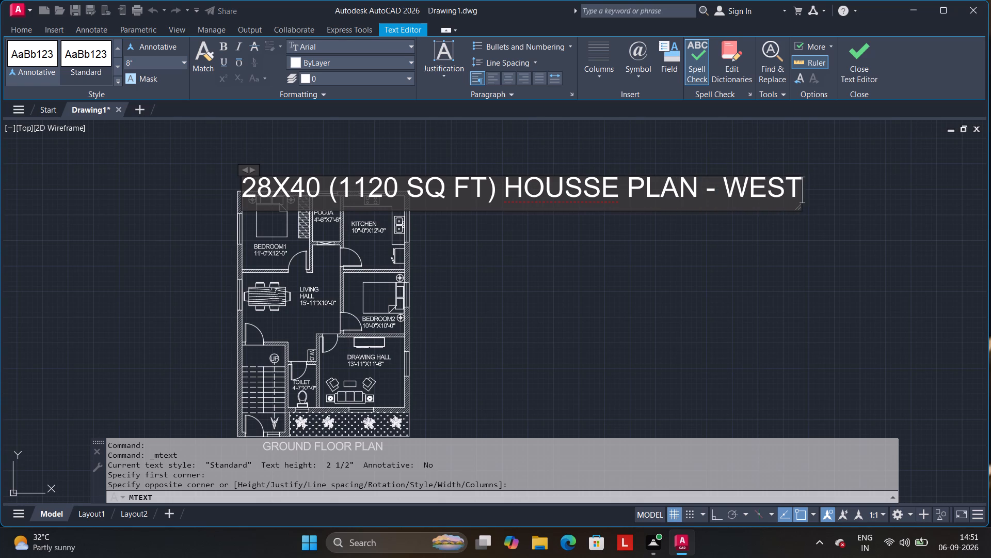
key("space")
type("FACE")
key("space")
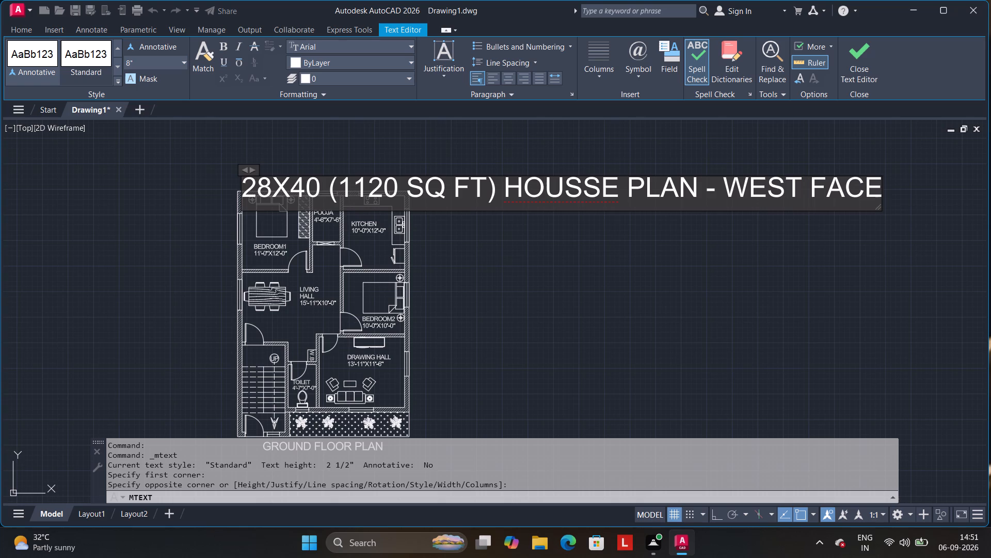
type("-FP")
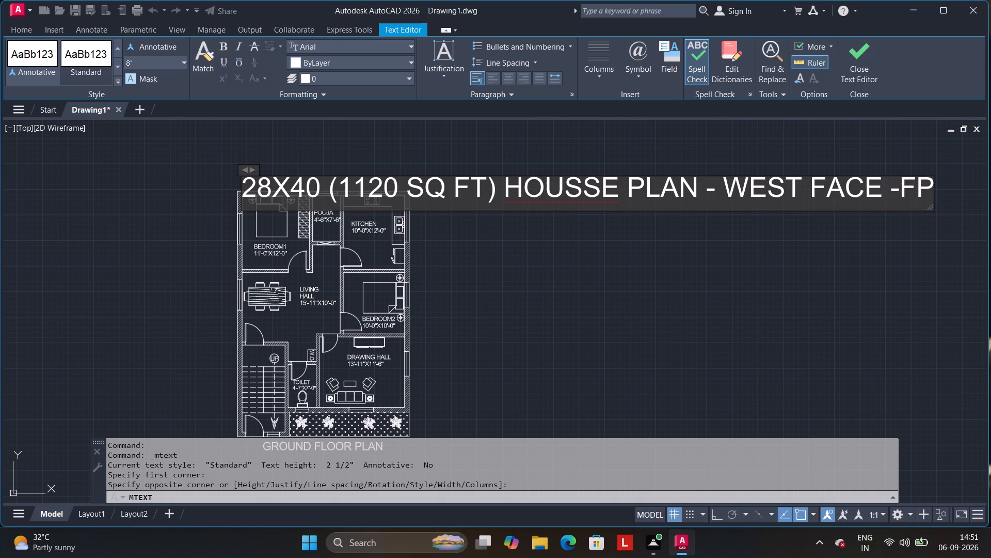
type("1316")
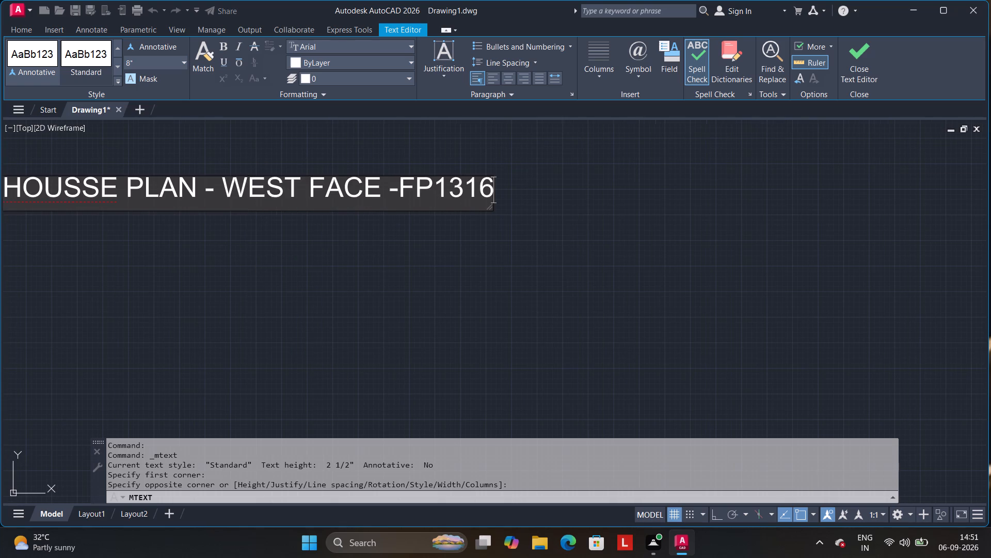
left_click(205, 258)
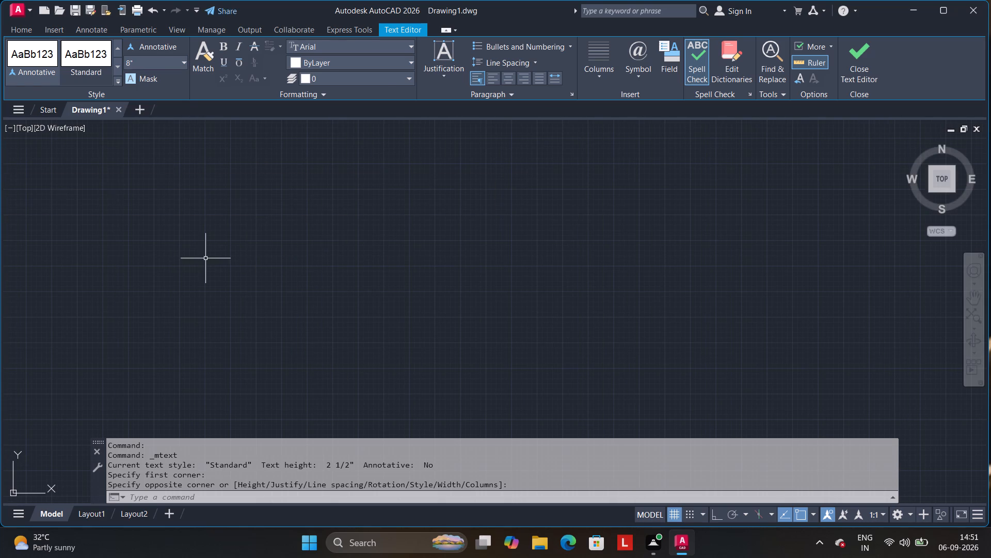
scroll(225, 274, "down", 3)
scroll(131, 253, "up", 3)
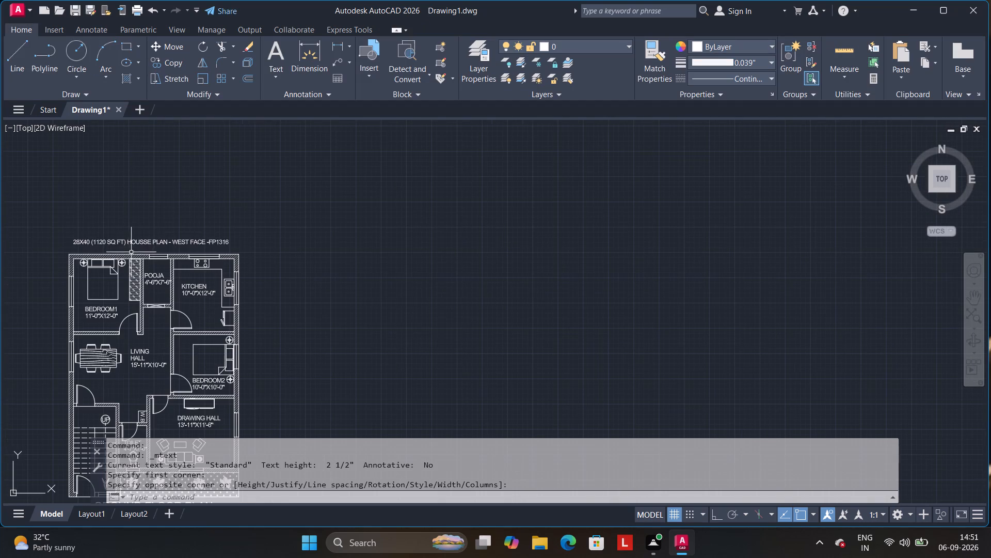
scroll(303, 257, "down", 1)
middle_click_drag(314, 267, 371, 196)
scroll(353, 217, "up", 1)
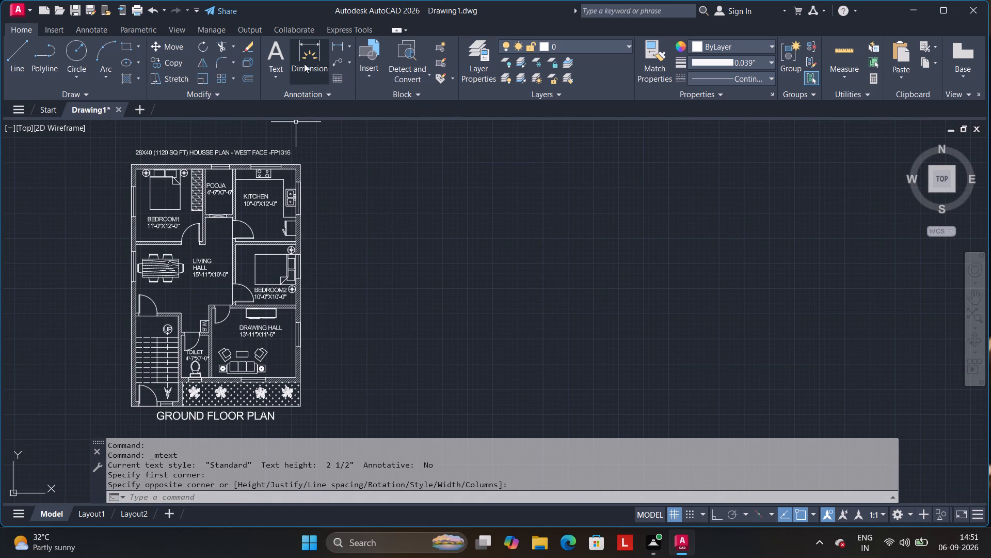
Add a vertical linear dimension along the plan's east wall, from the top outer corner to the near edge of the garden strip.
left_click(334, 48)
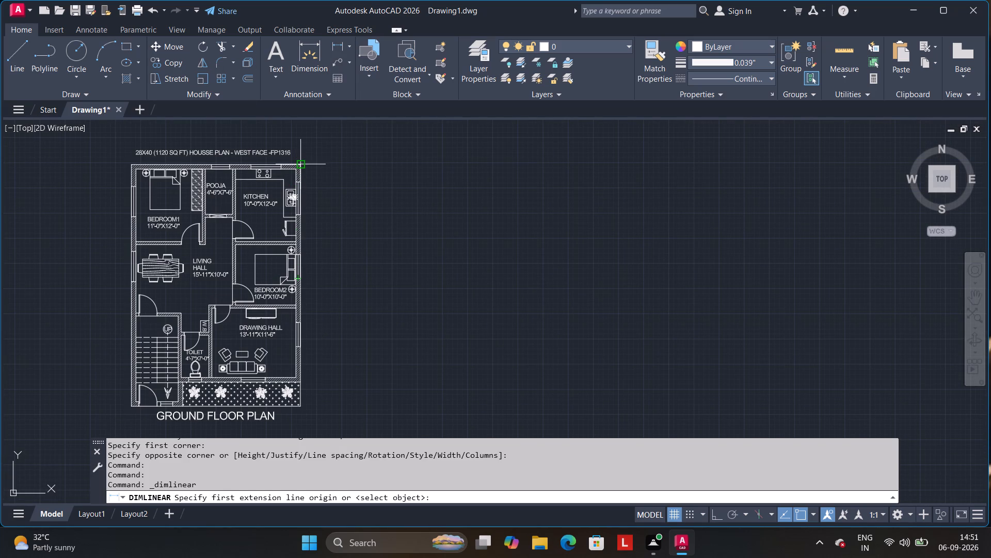
left_click(302, 165)
left_click(302, 383)
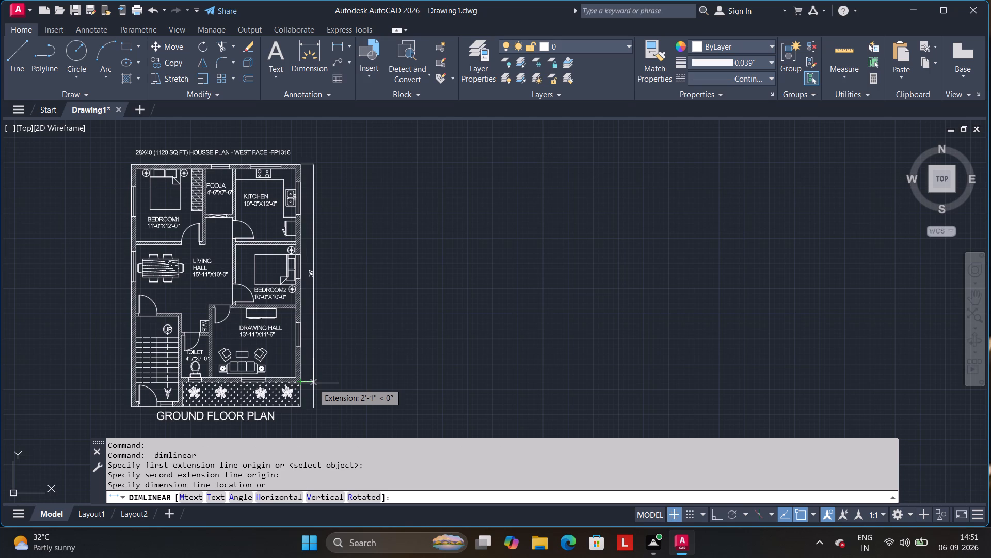
left_click(311, 383)
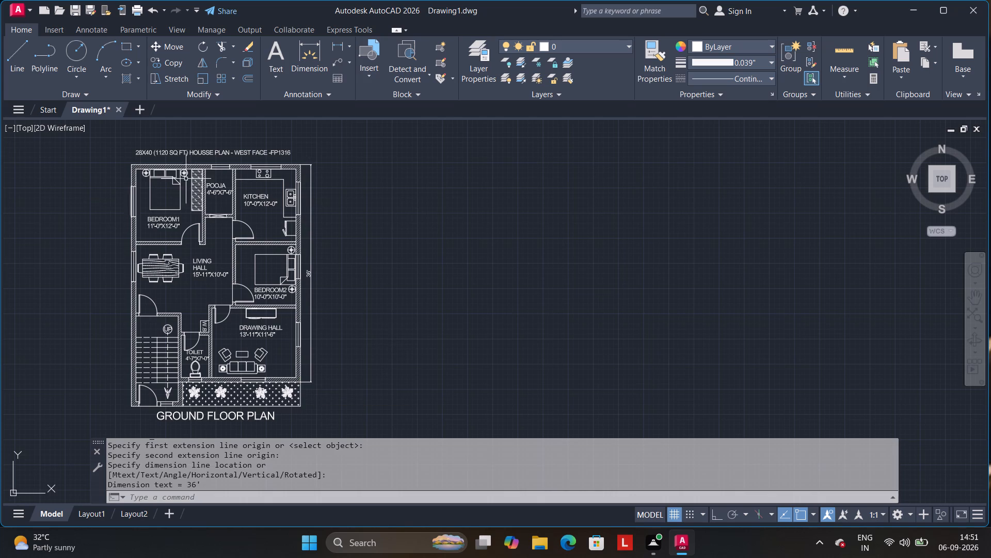
Add a horizontal linear dimension across the full width of the top outer wall, just below the heading.
scroll(205, 158, "up", 2)
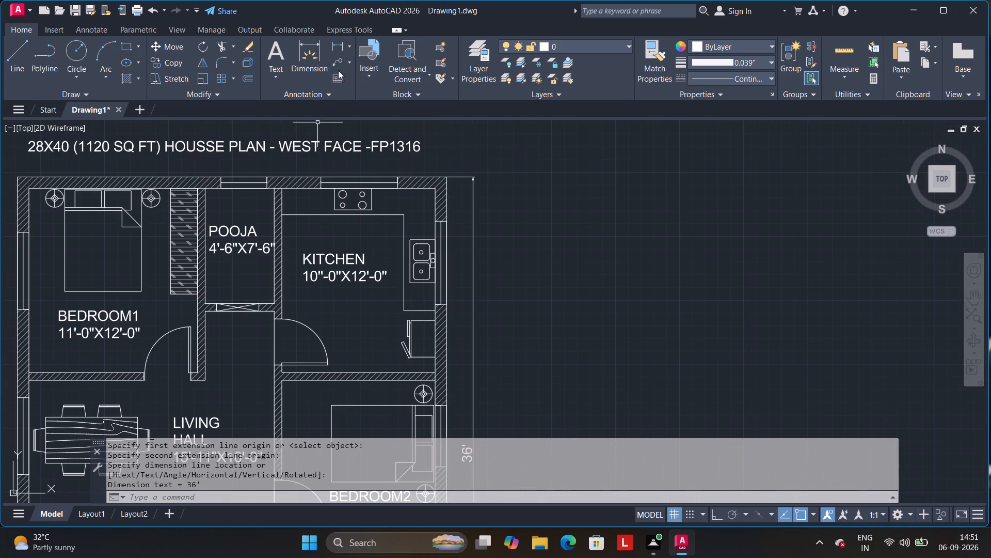
left_click(337, 48)
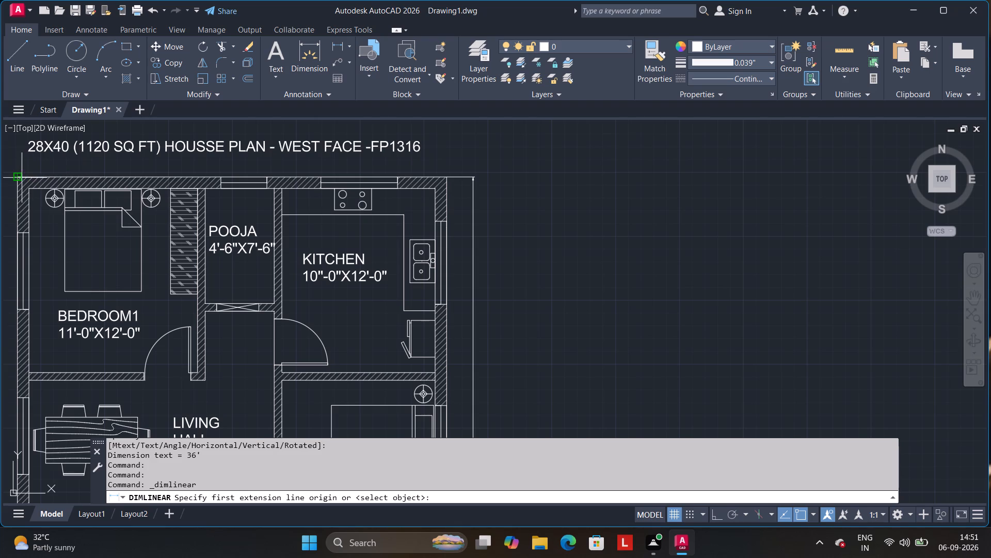
left_click(19, 178)
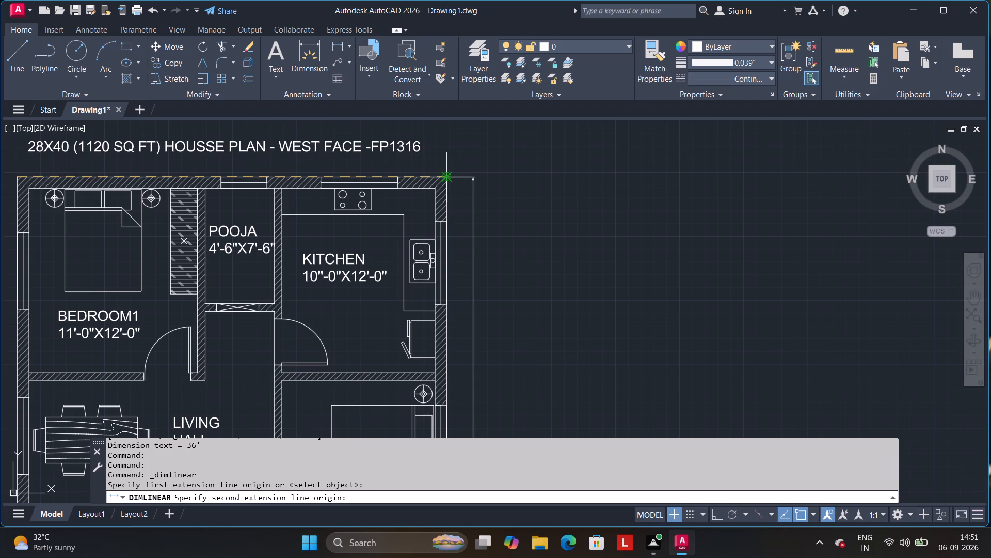
left_click(447, 176)
left_click(447, 168)
Dimension the depth of the front garden strip, placing the dimension inside the strip between the two plants furthest east.
scroll(512, 184, "down", 1)
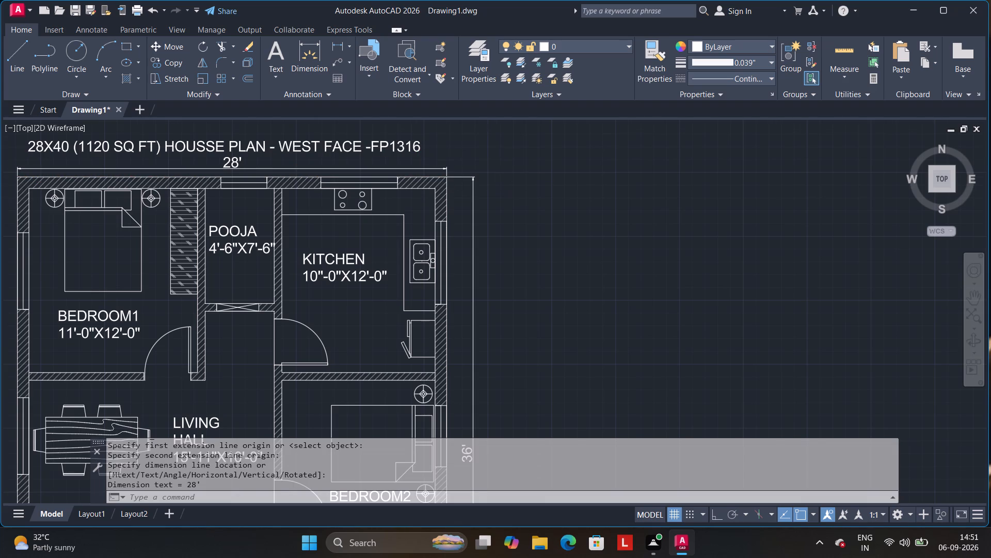
middle_click_drag(513, 184, 512, 162)
scroll(527, 185, "down", 1)
middle_click_drag(528, 185, 486, 161)
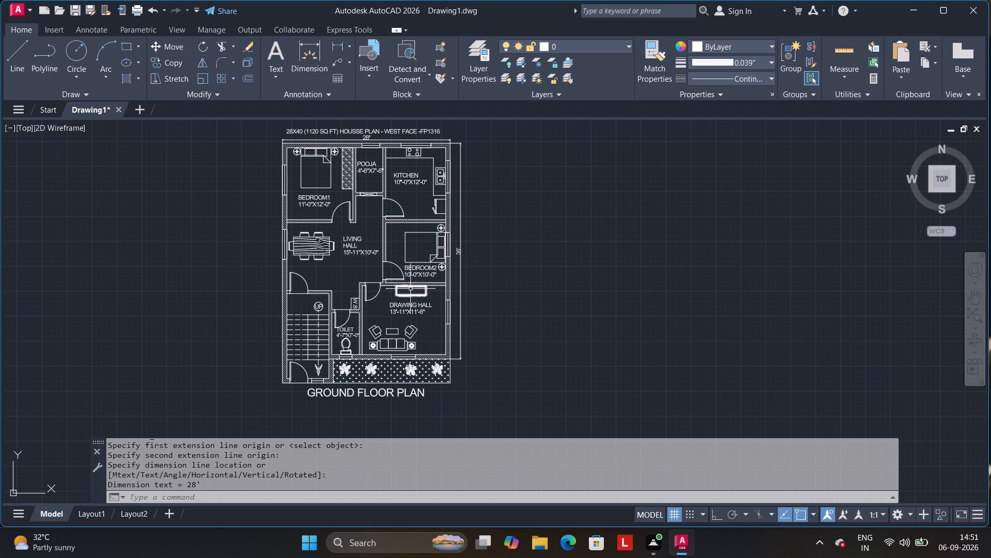
scroll(416, 380, "up", 2)
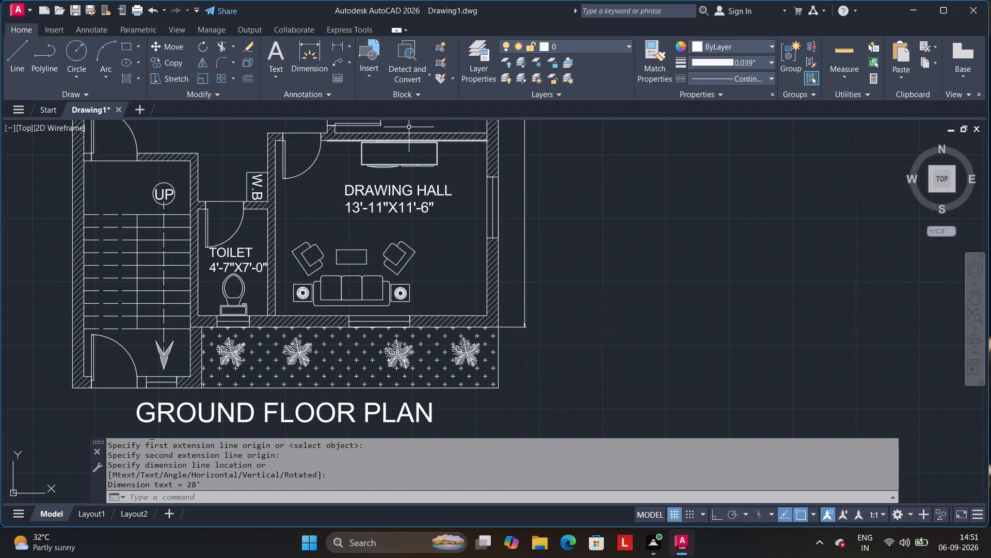
left_click(340, 48)
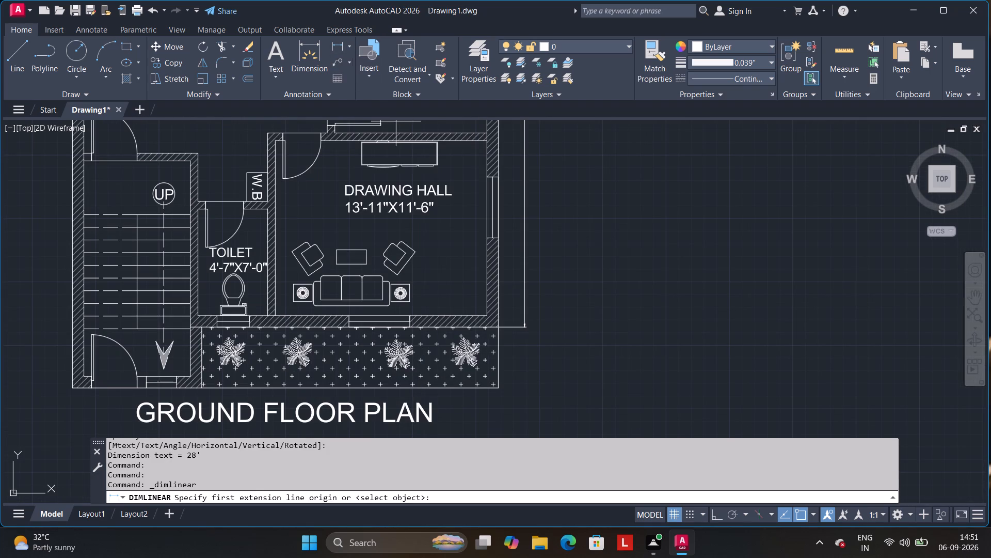
left_click(427, 328)
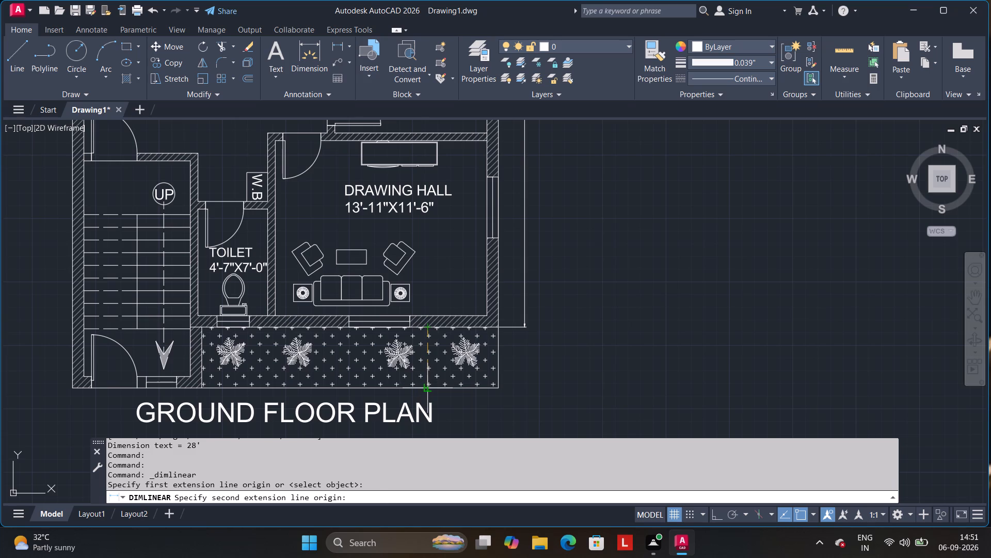
left_click(429, 388)
left_click(436, 376)
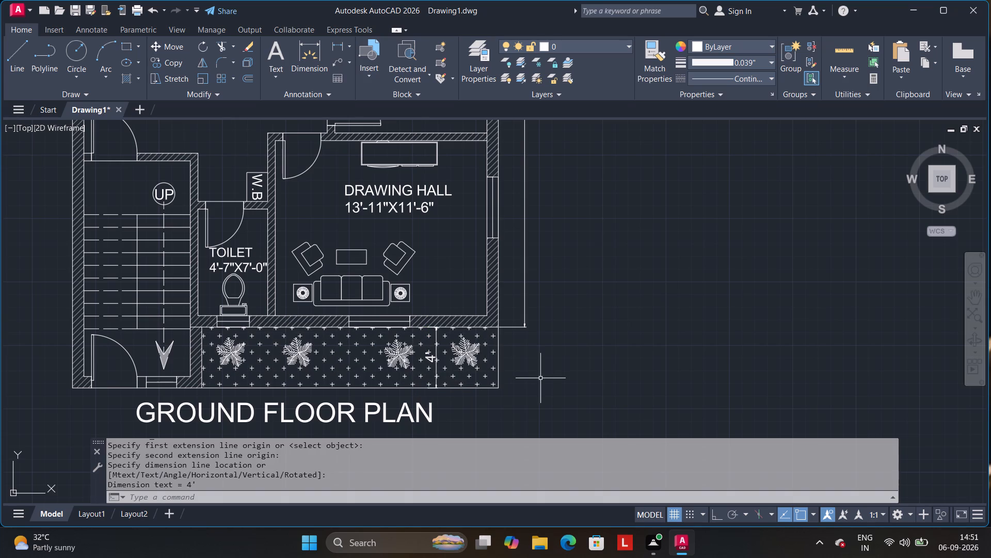
Select the cross hatch of the garden strip and set its colour to 88,186,72.
middle_click_drag(540, 378, 672, 297)
left_click(481, 287)
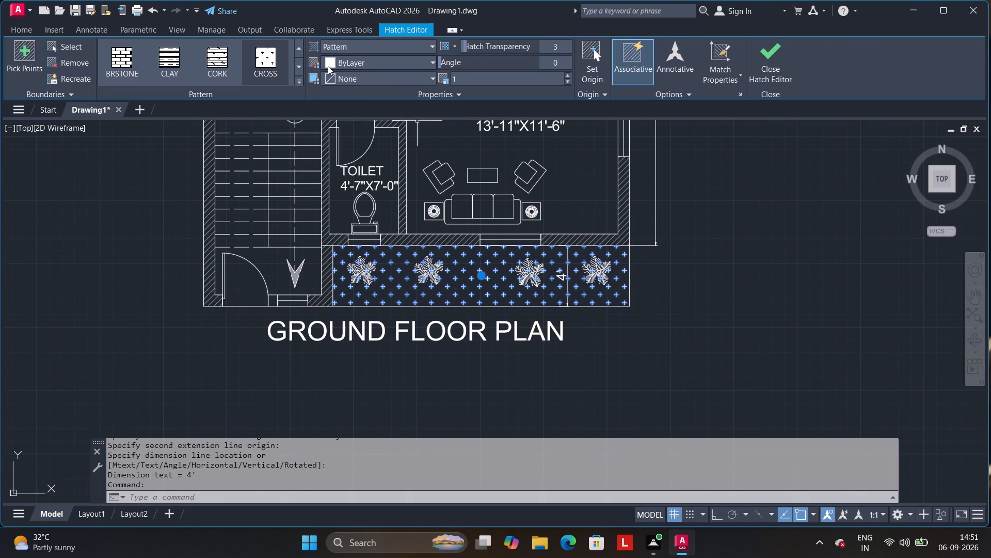
left_click(328, 66)
left_click(421, 132)
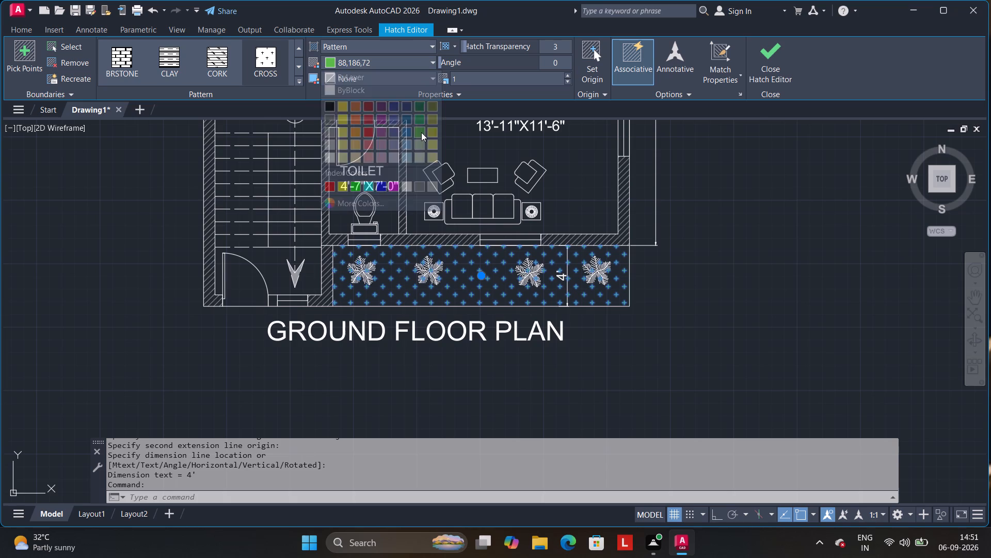
Add the four garden plants to the hatch selection and set the colour of all of them to 19,103,52.
left_click(434, 271)
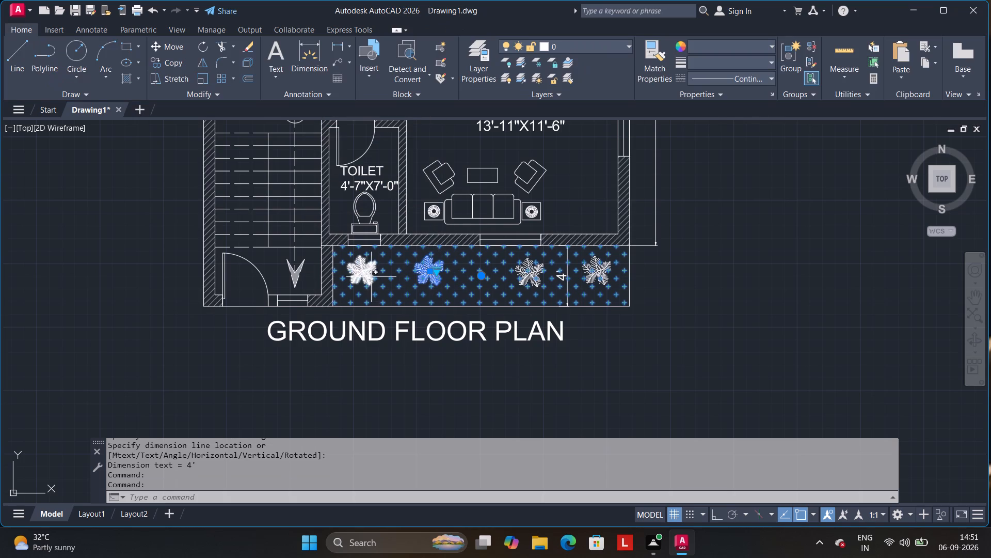
left_click(364, 274)
left_click(533, 276)
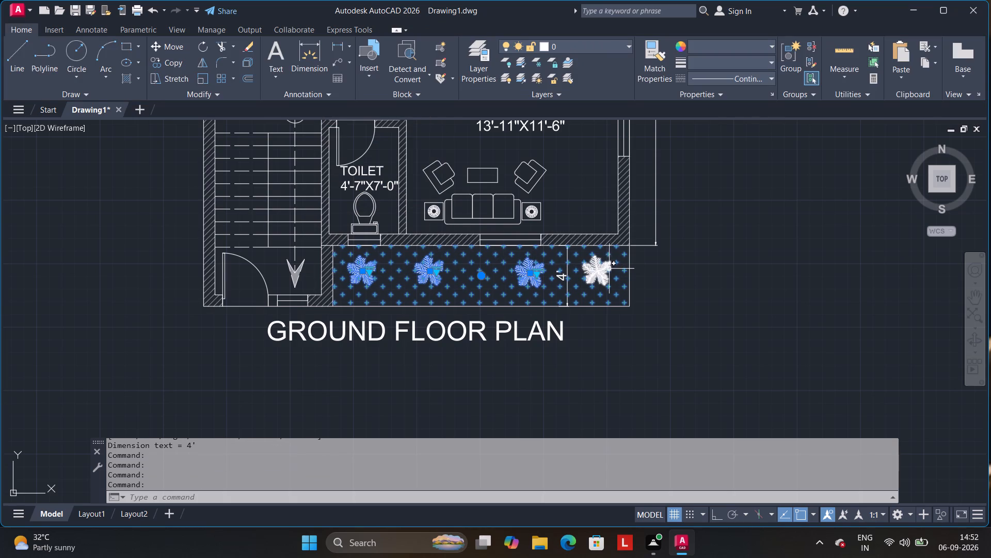
left_click(595, 270)
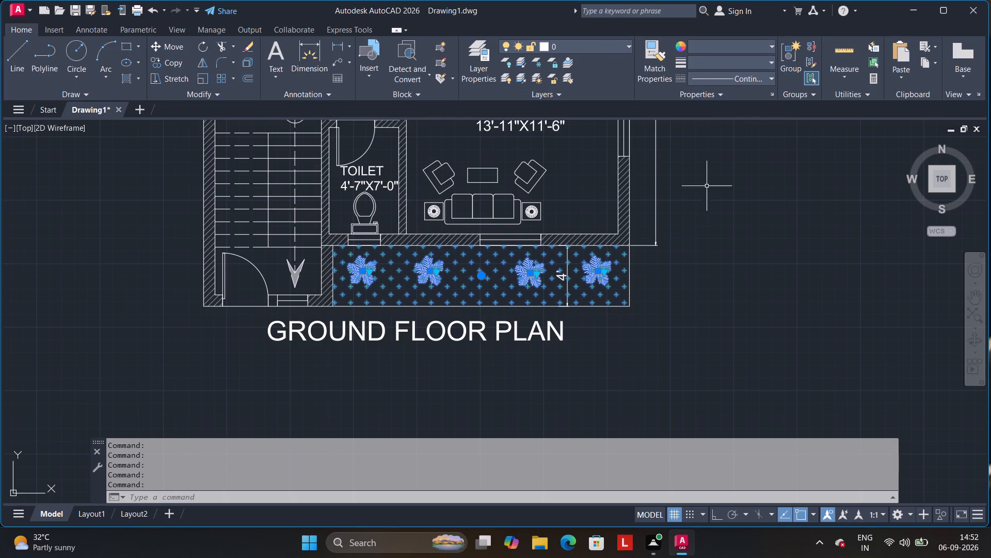
left_click(772, 49)
left_click(789, 92)
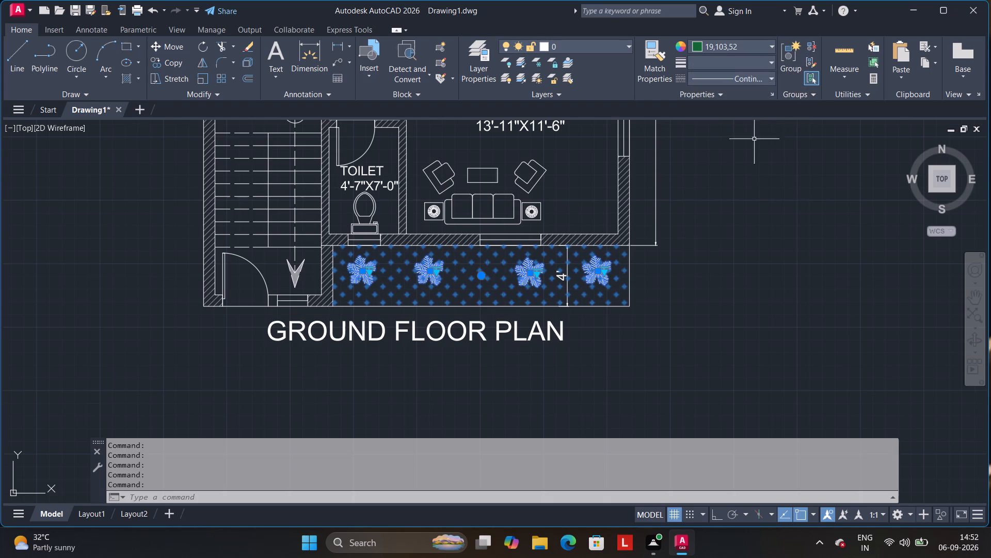
key("Escape")
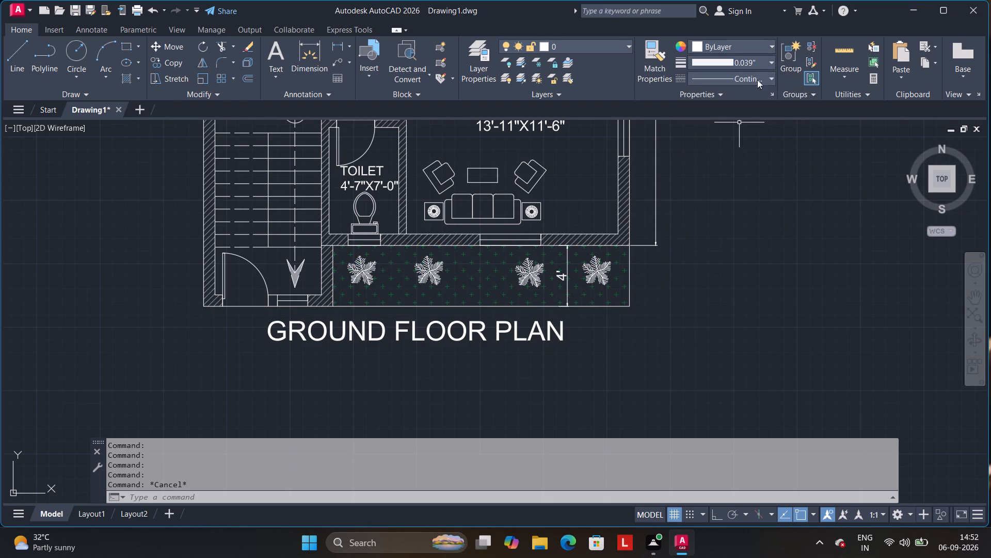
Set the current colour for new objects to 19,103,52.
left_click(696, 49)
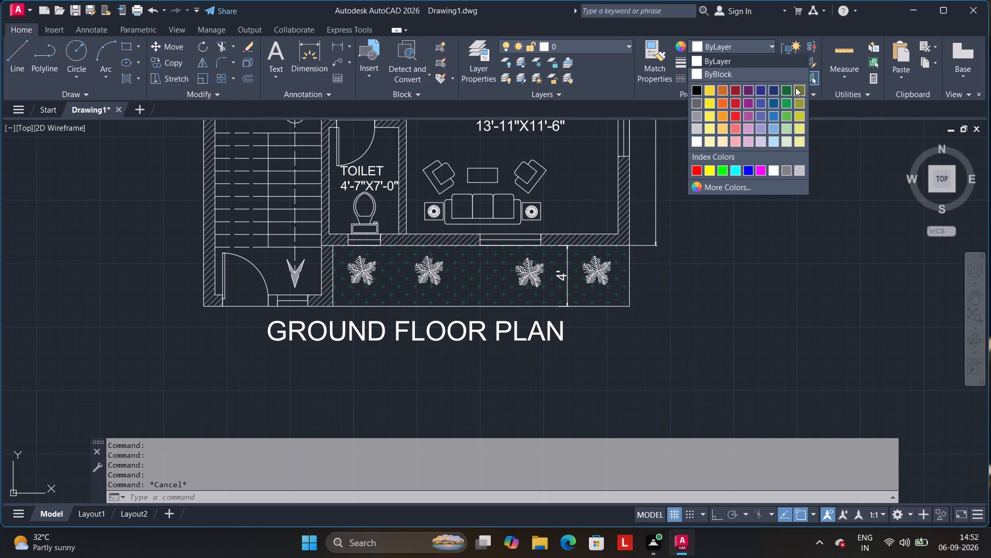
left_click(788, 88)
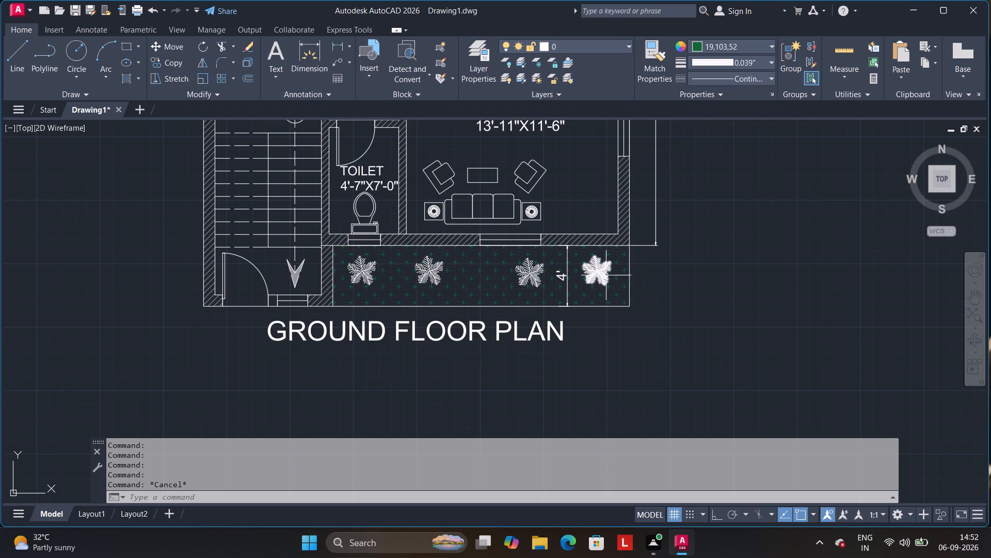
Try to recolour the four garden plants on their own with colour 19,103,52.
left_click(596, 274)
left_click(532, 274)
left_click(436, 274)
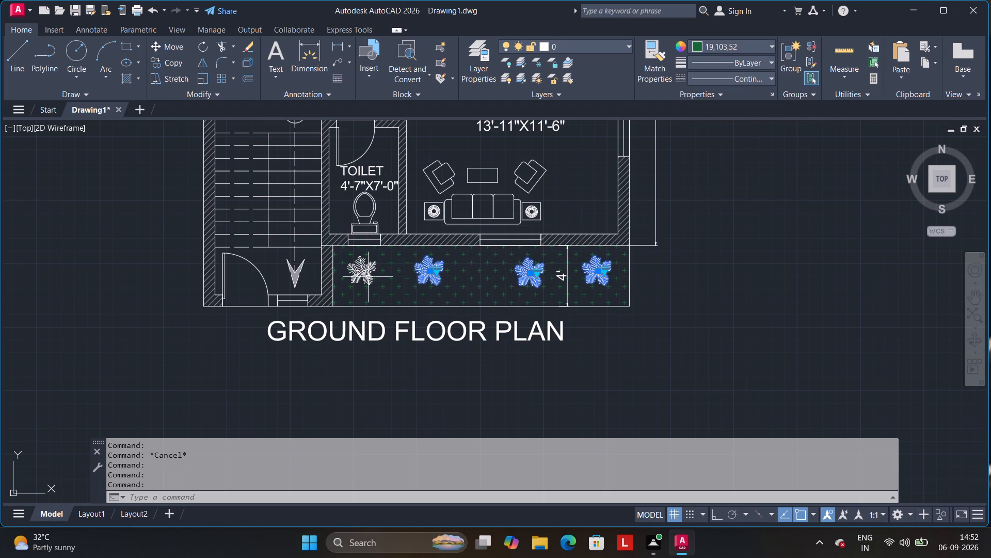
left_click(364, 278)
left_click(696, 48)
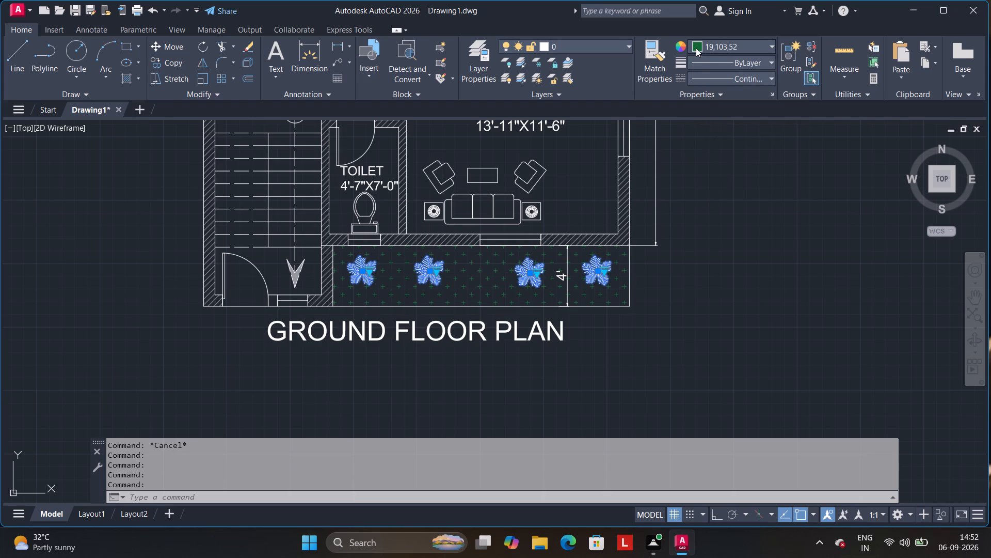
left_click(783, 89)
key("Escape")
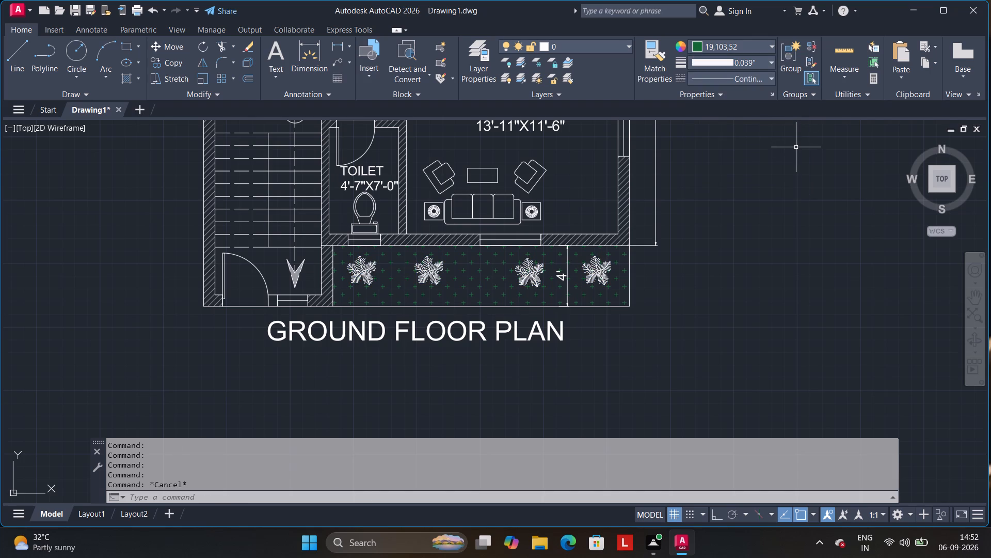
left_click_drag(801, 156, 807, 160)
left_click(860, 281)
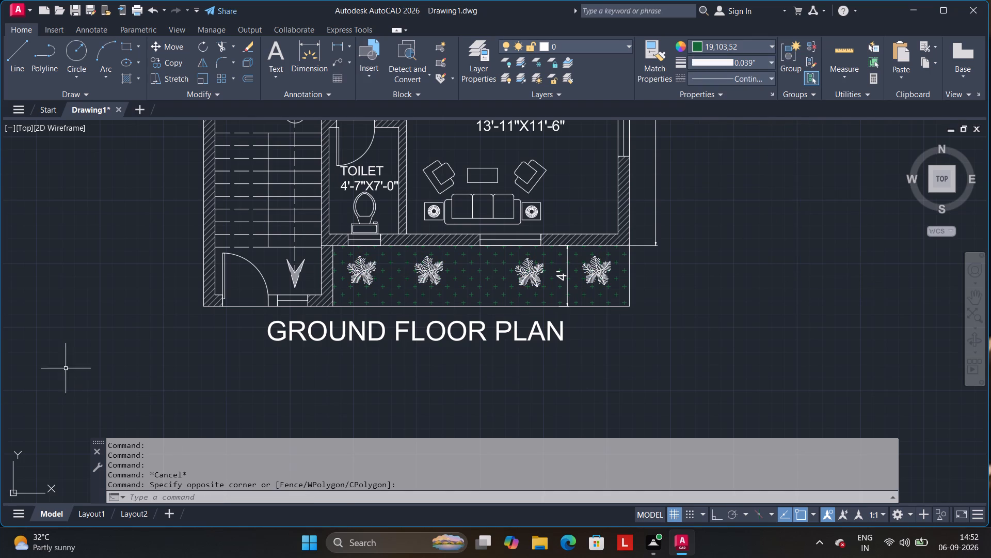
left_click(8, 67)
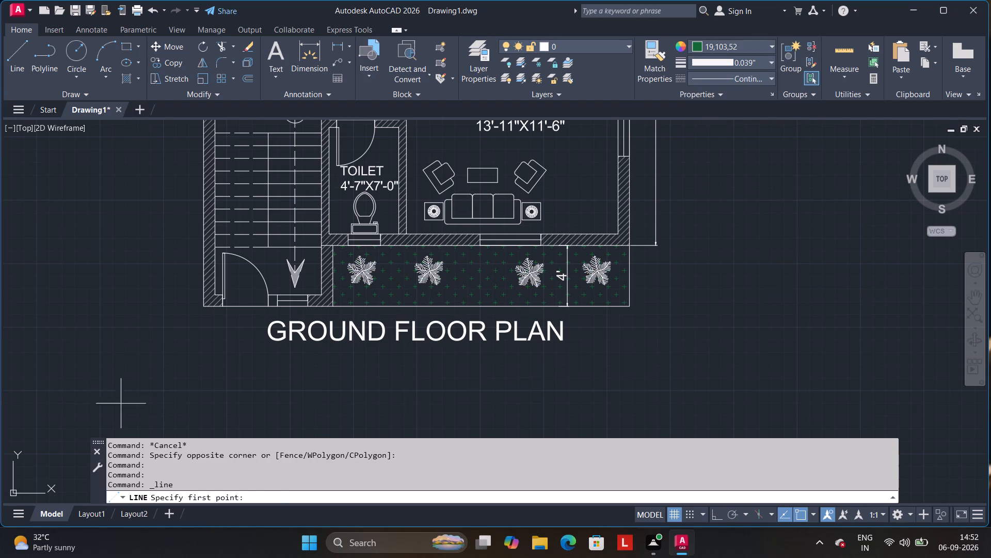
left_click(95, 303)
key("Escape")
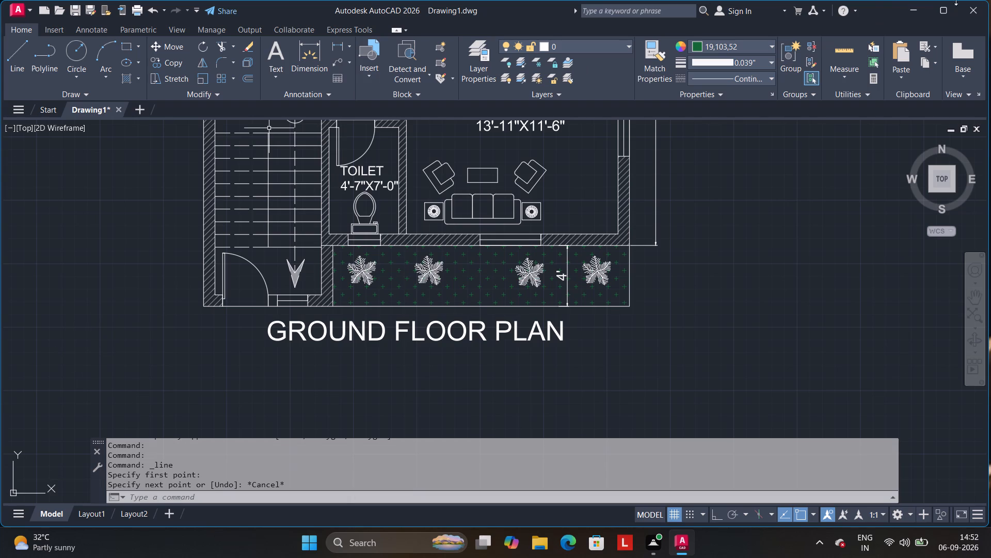
Set the current object colour to White and the current lineweight to ByLayer.
left_click(772, 44)
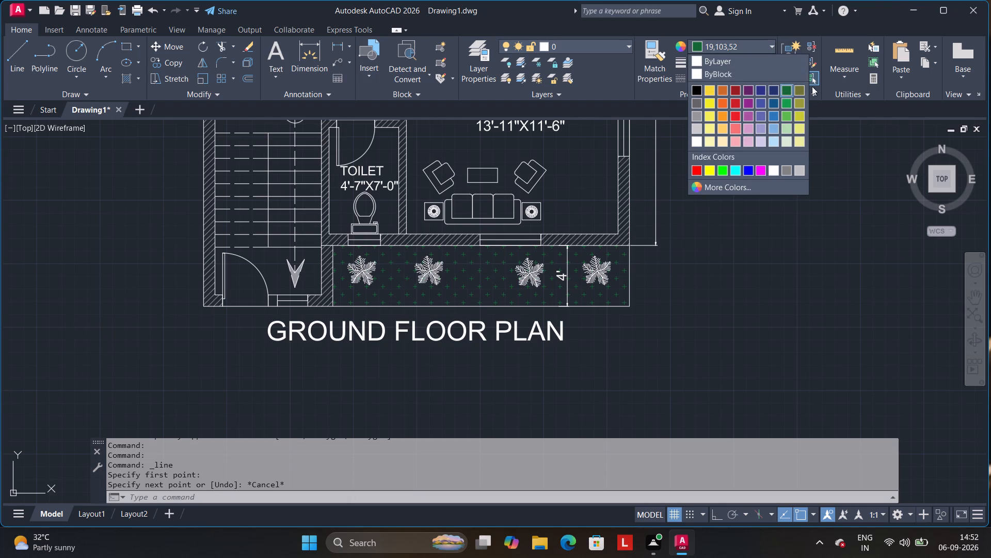
left_click(773, 169)
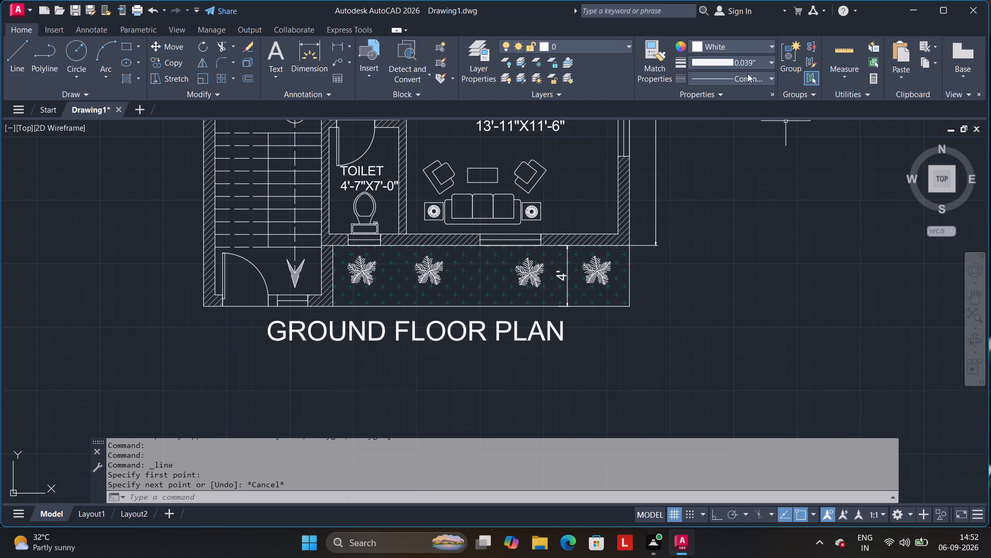
left_click(772, 60)
scroll(751, 118, "up", 7)
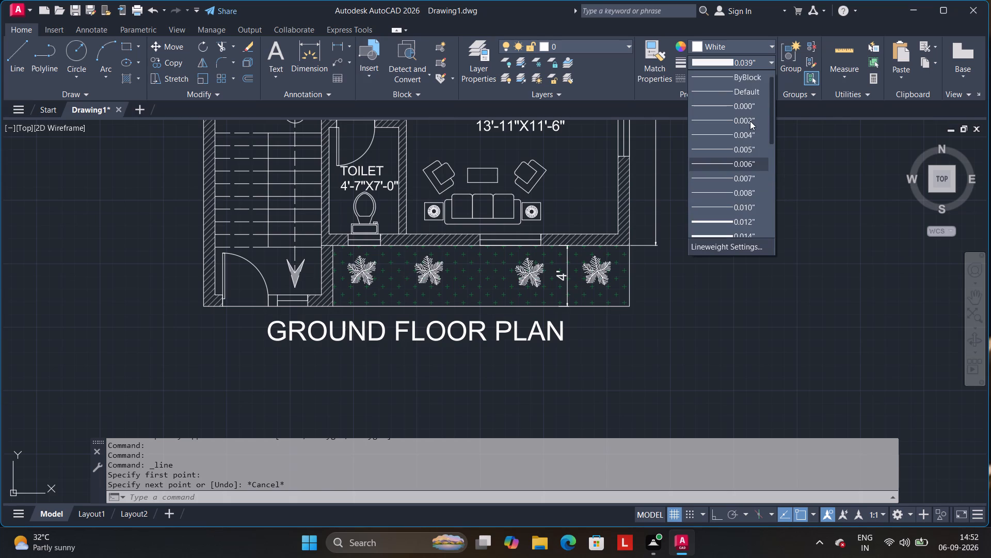
scroll(750, 121, "up", 3)
left_click(729, 79)
Review the whole annotated floor plan, from the heading and dimensions down to the garden strip and title.
scroll(748, 194, "down", 3)
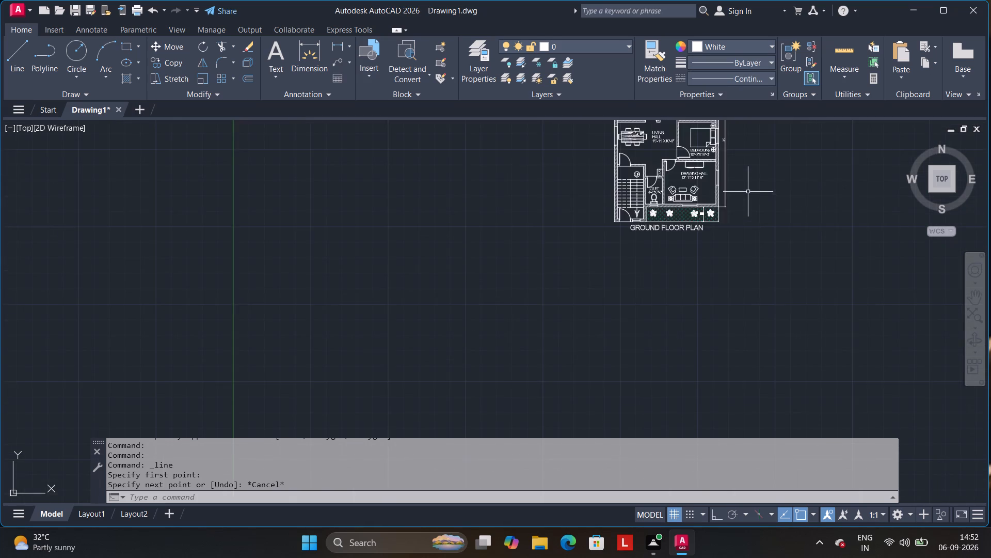
scroll(748, 192, "up", 3)
middle_click_drag(748, 192, 748, 252)
scroll(752, 214, "down", 1)
middle_click_drag(752, 210, 734, 273)
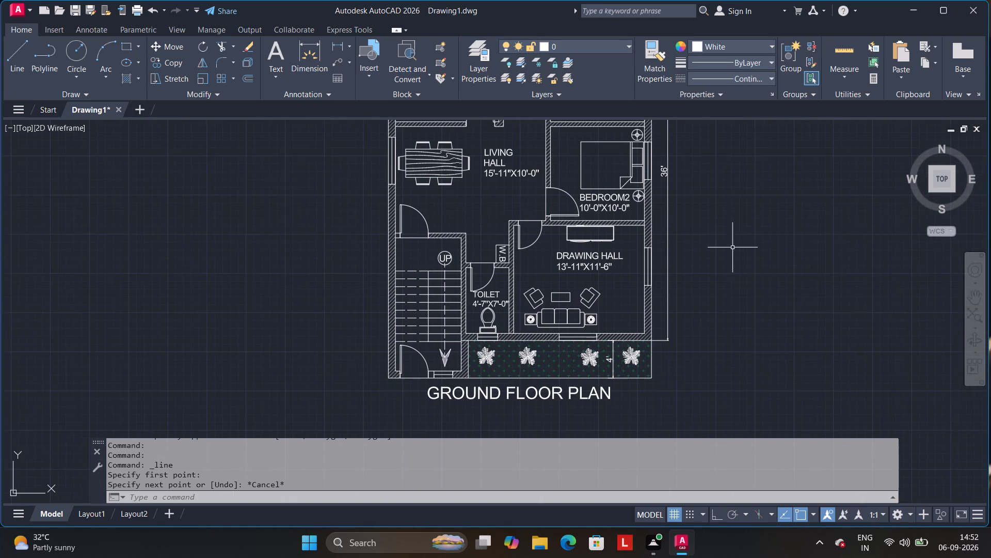
middle_click_drag(731, 229, 726, 261)
scroll(728, 237, "down", 1)
middle_click_drag(732, 207, 724, 252)
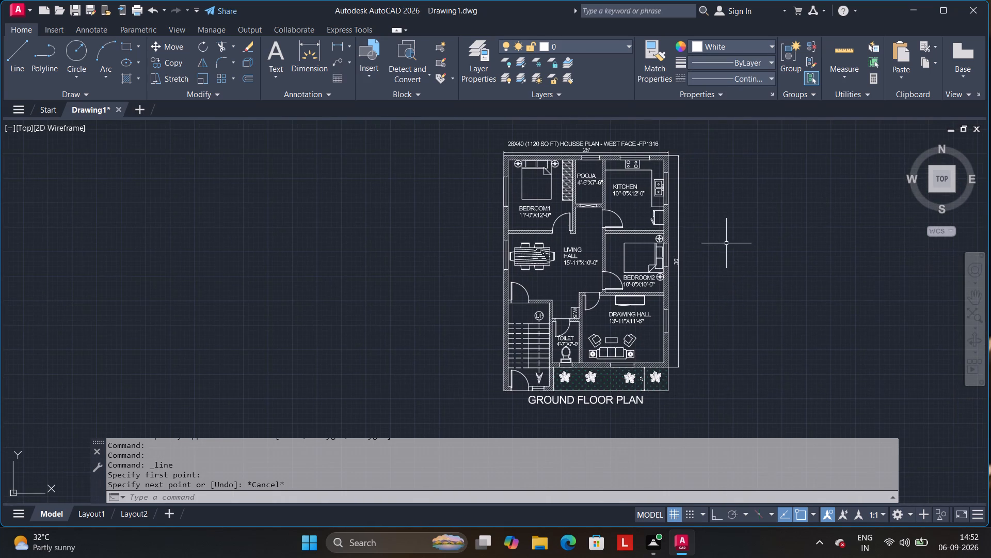
middle_click_drag(727, 242, 552, 243)
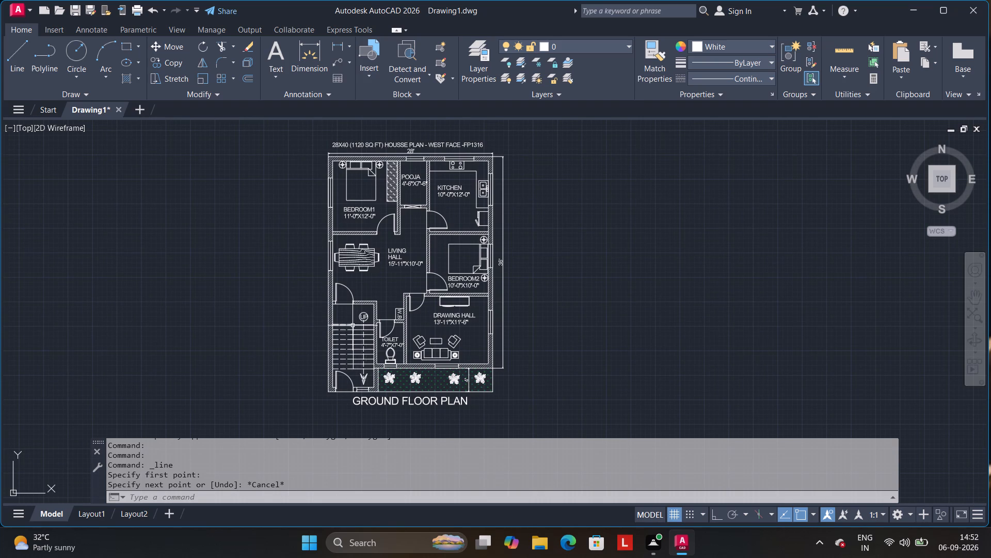
Add an 8" high text label reading STAIRS over 7'-0"X14'-2" in the open area above the stair treads.
scroll(353, 326, "up", 3)
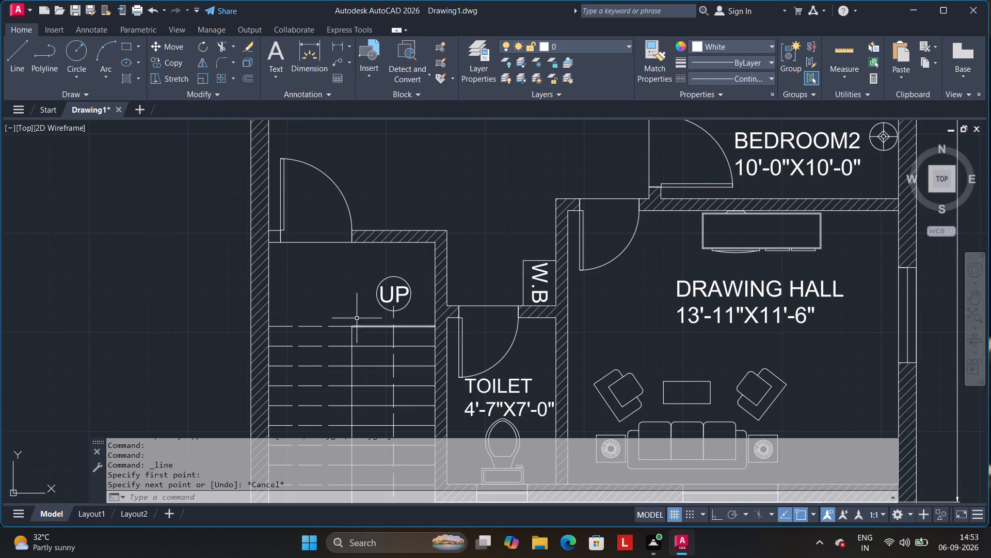
left_click(283, 63)
double_click(293, 258)
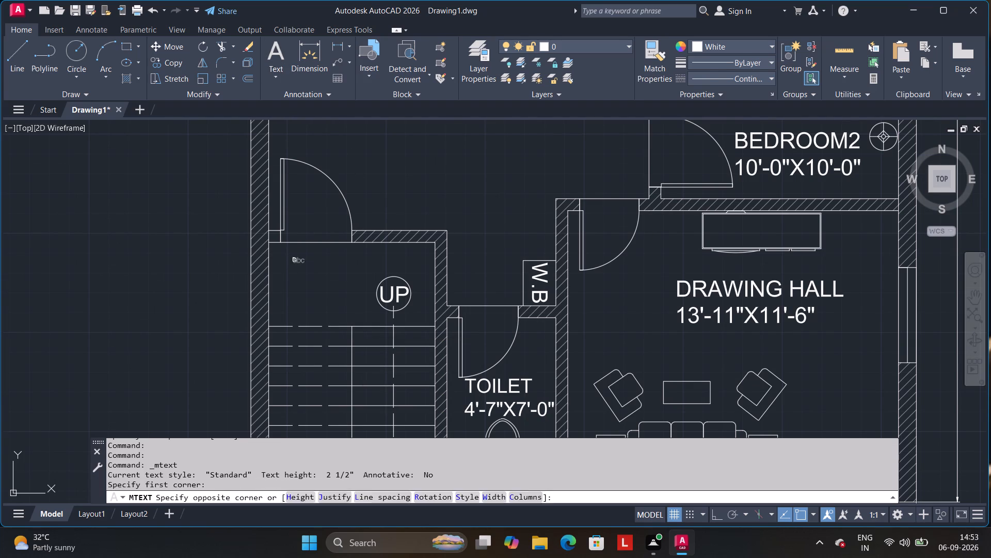
left_click(294, 262)
left_click(155, 61)
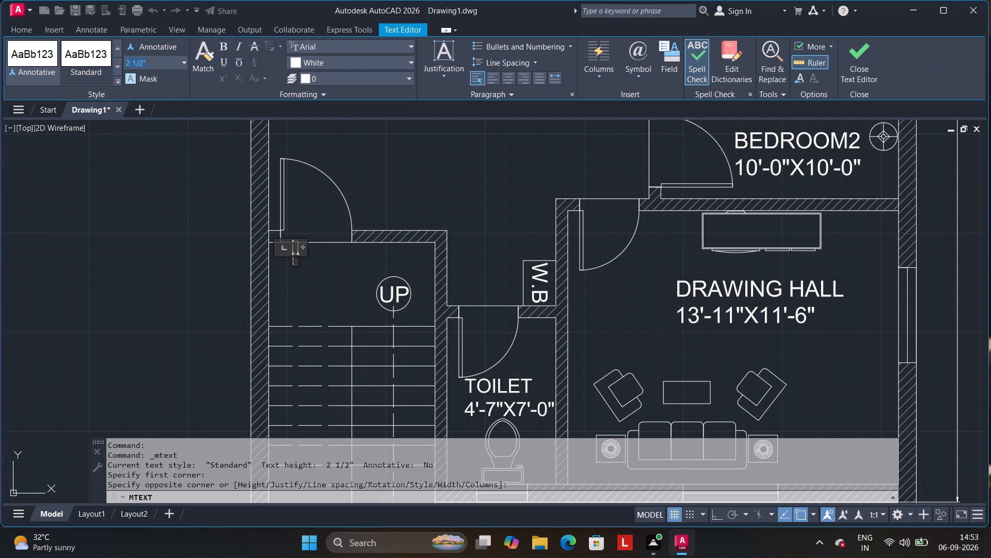
key("BackSpace")
key("8")
key("Return")
type("ST")
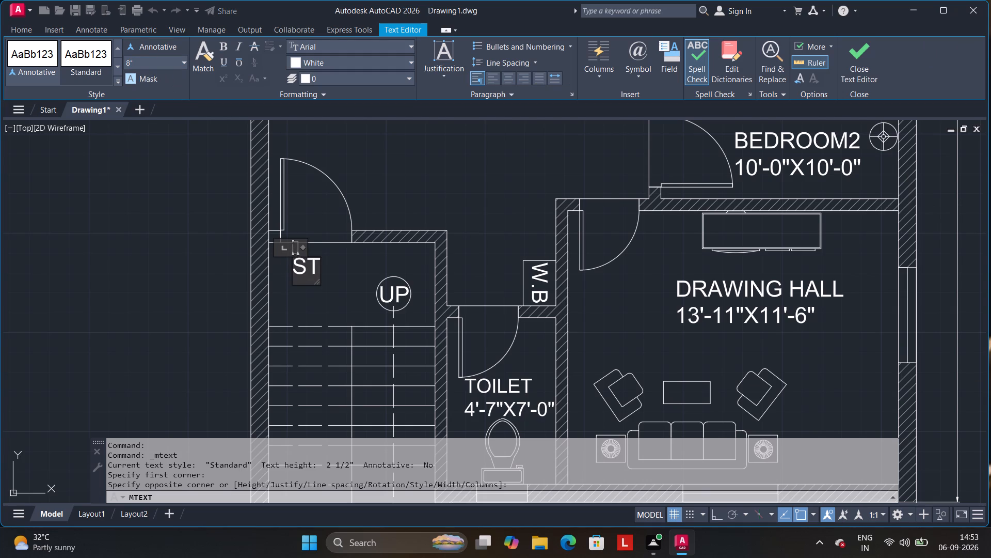
type("ARI")
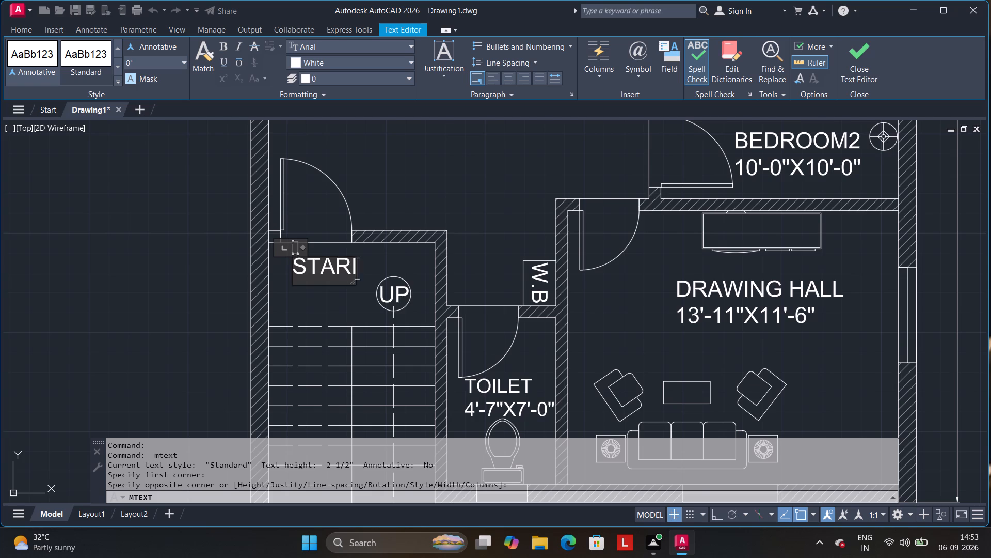
key("BackSpace")
key("BackSpace")
key("BackSpace")
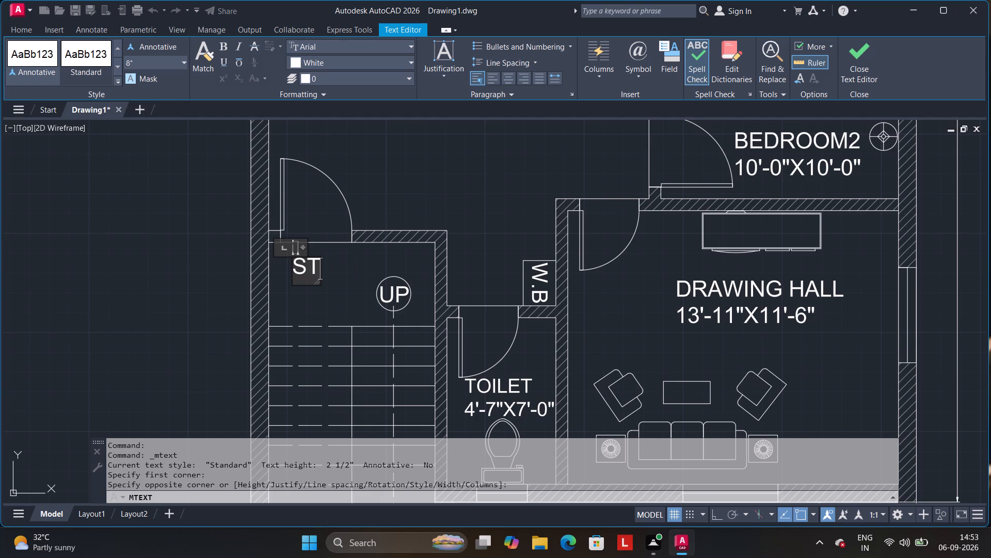
type("AIRS")
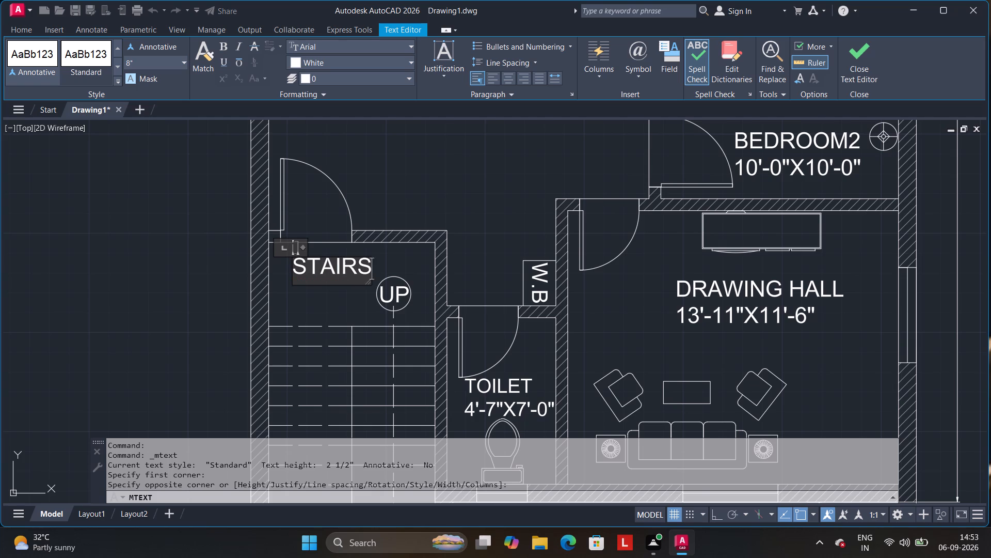
key("Return")
type("7'-")
type("0\"")
type("X14'")
key("minus")
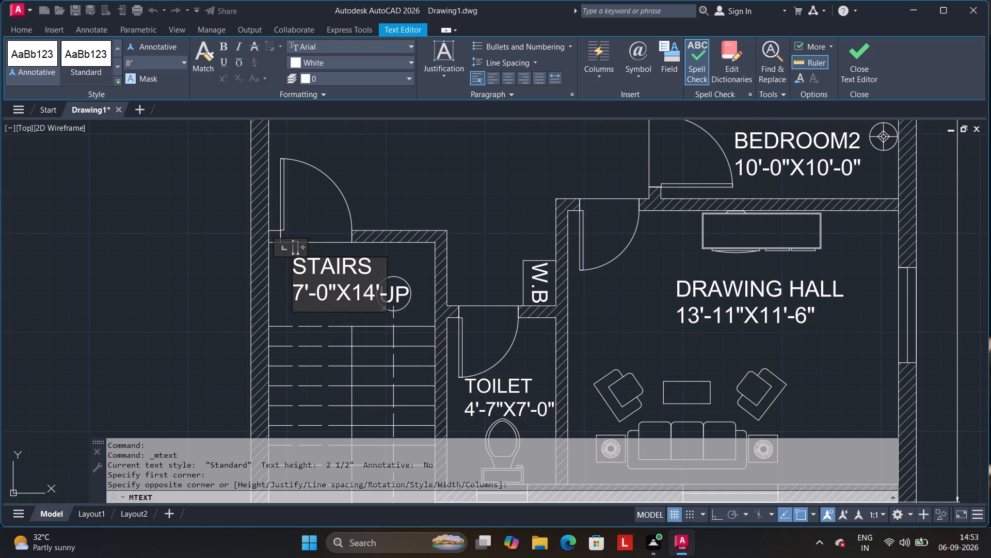
type("2\"")
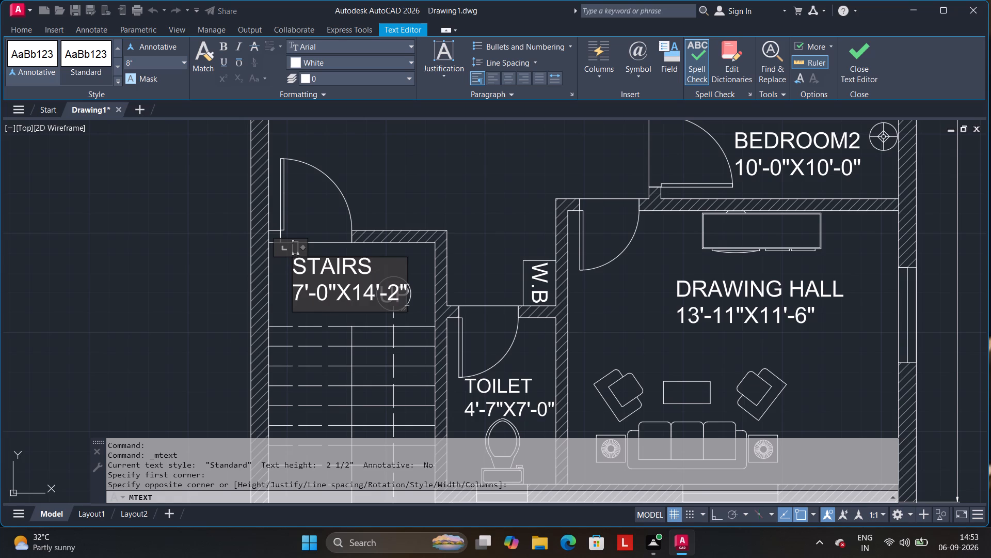
left_click(127, 157)
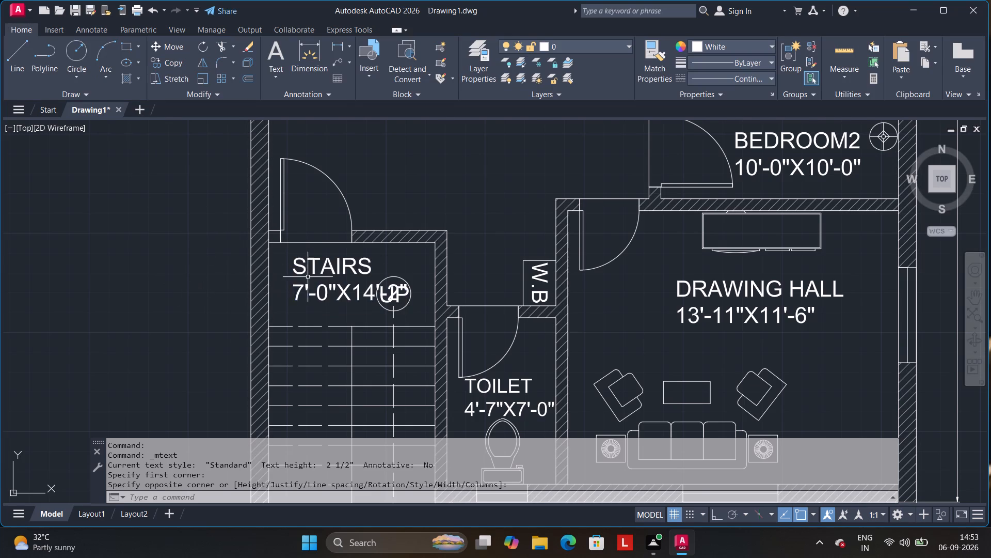
Scale the STAIRS label down in two passes so it sits beside the UP circle without overlapping it.
left_click(314, 270)
left_click(200, 82)
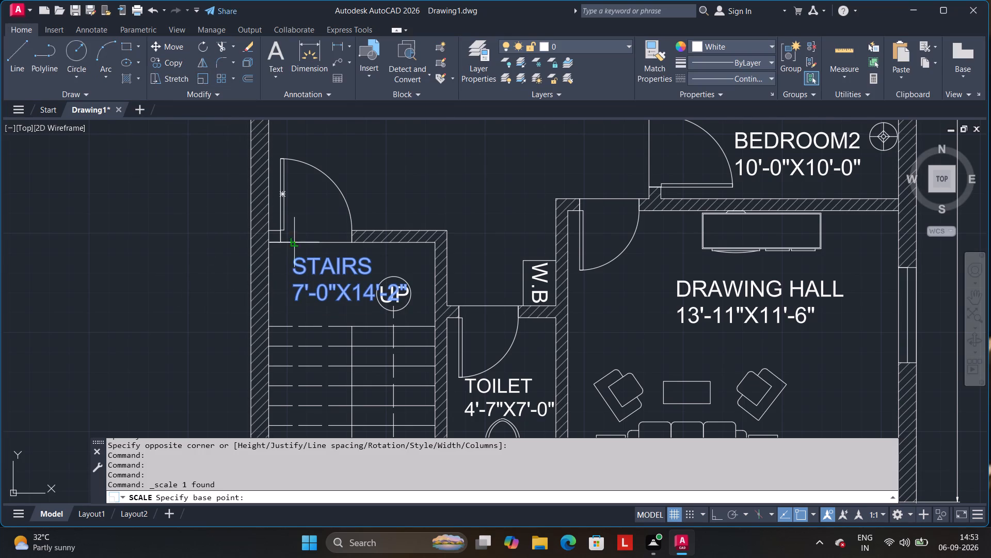
left_click(314, 265)
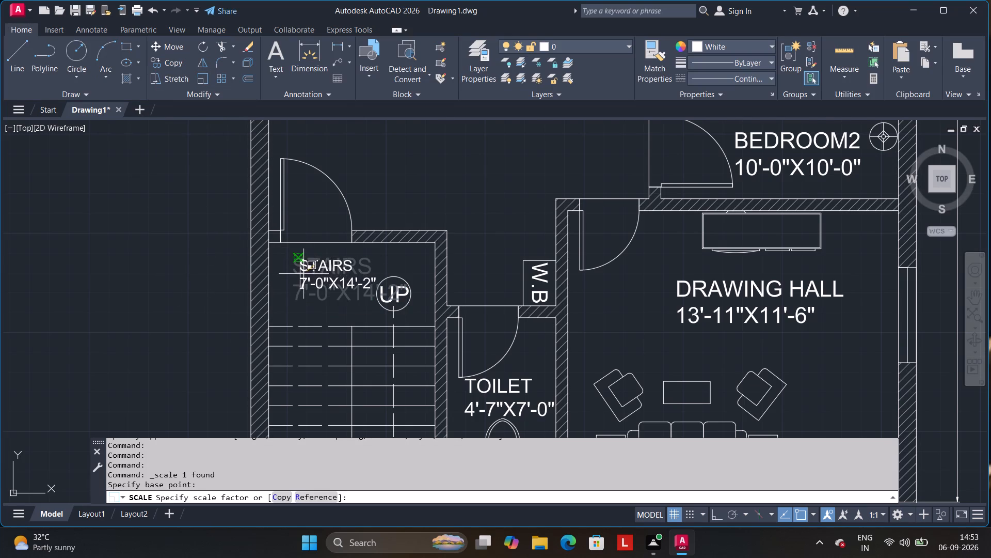
left_click(303, 274)
left_click(327, 270)
left_click(326, 270)
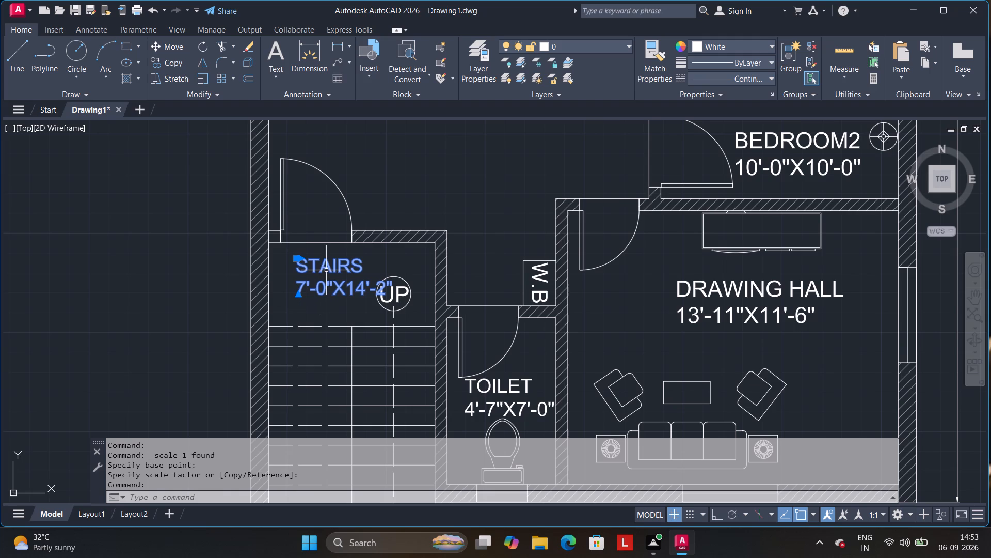
left_click(201, 82)
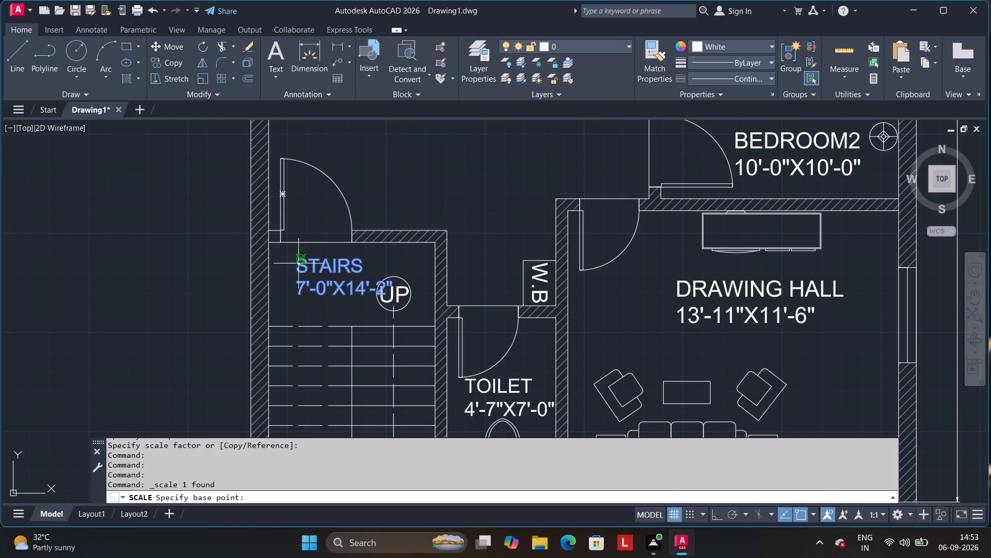
left_click(299, 265)
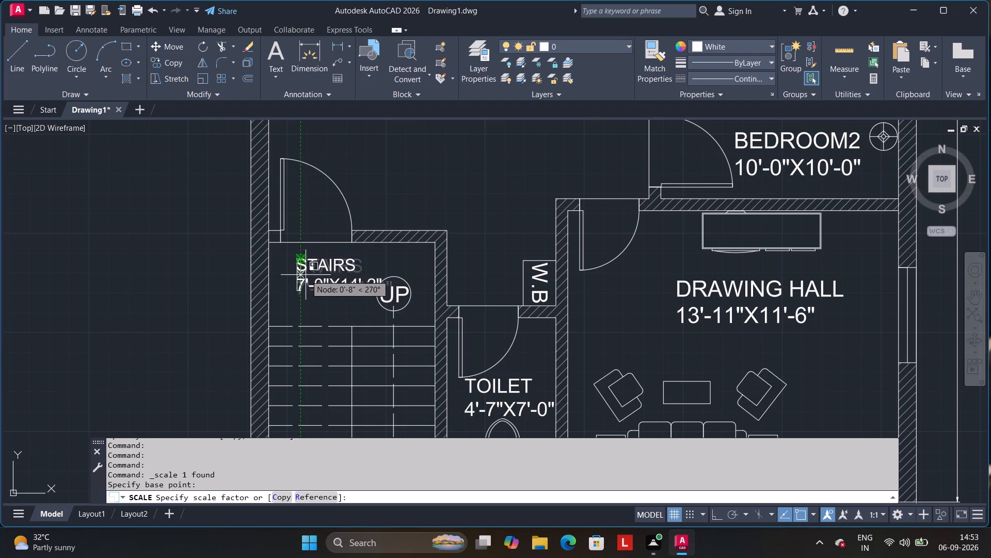
left_click(306, 274)
scroll(163, 255, "down", 1)
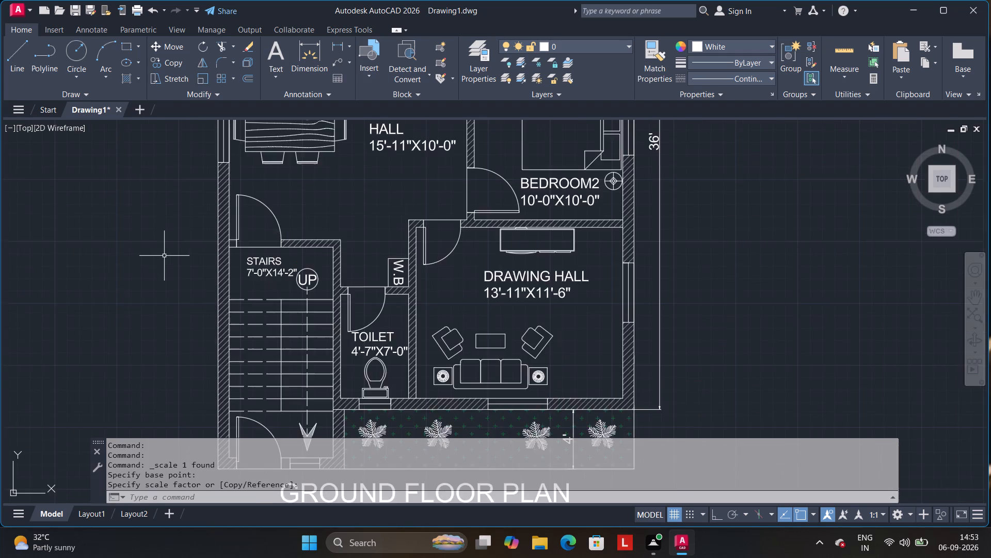
scroll(166, 256, "down", 2)
middle_click_drag(167, 258, 284, 318)
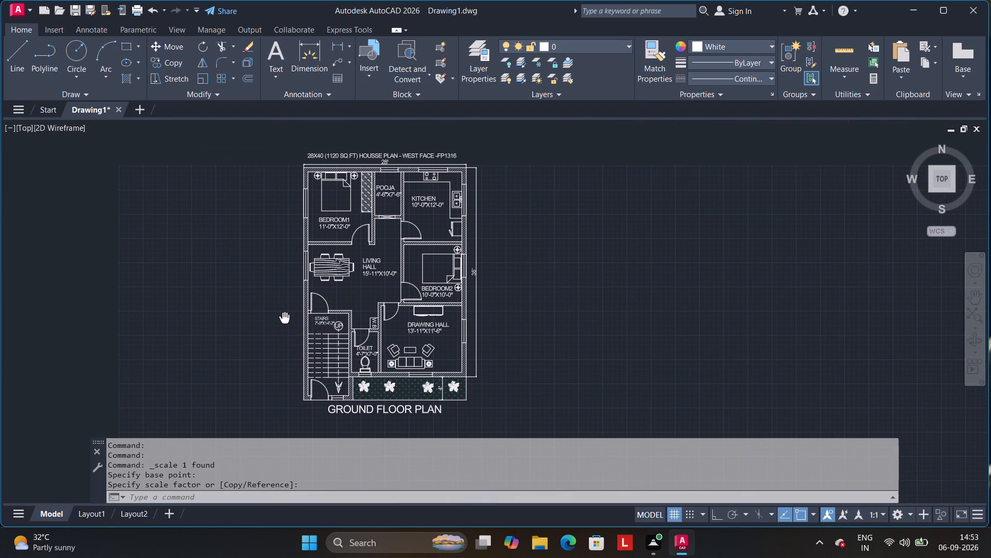
middle_click_drag(284, 318, 285, 318)
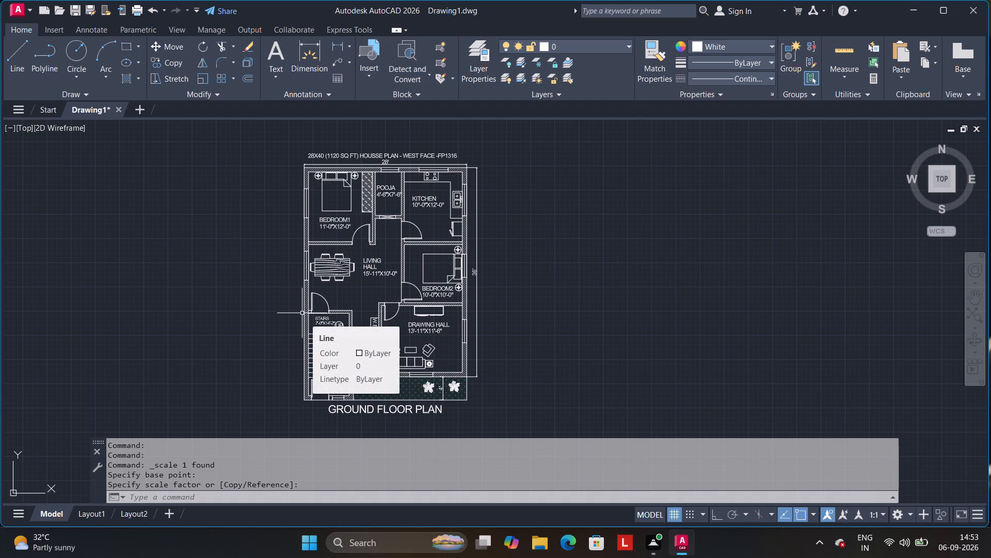
Save the drawing in Documents under the file name 4-9-26 (1)Drawing1.
key("ctrl+s")
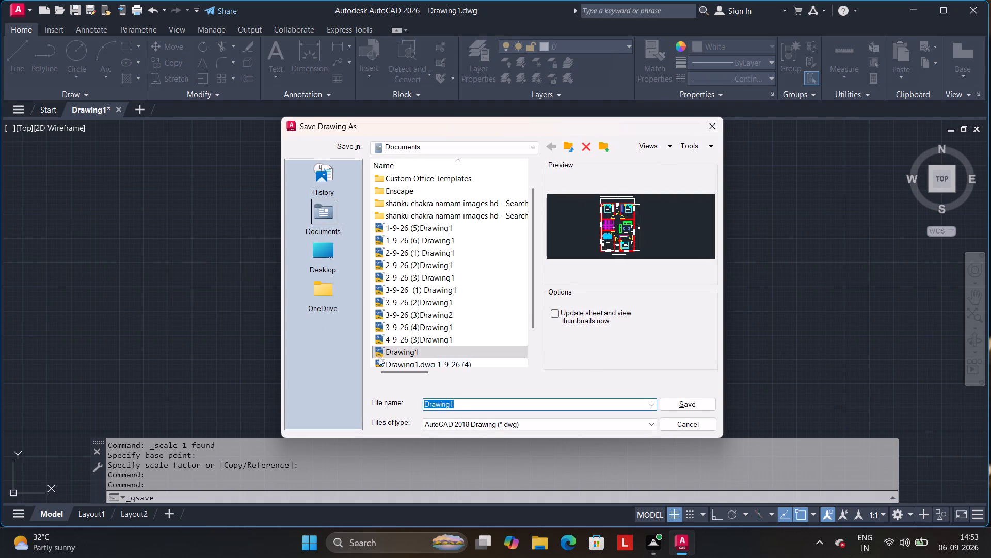
left_click(426, 404)
key("4")
key("minus")
key("9")
key("minus")
type("26")
key("space")
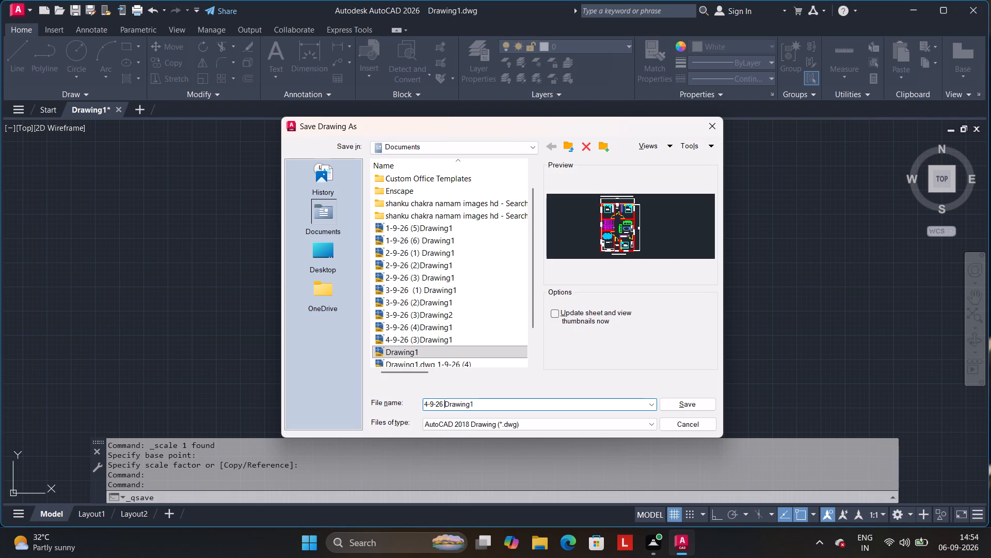
key("shift+parenleft")
key("1")
key("shift+parenright")
key("Return")
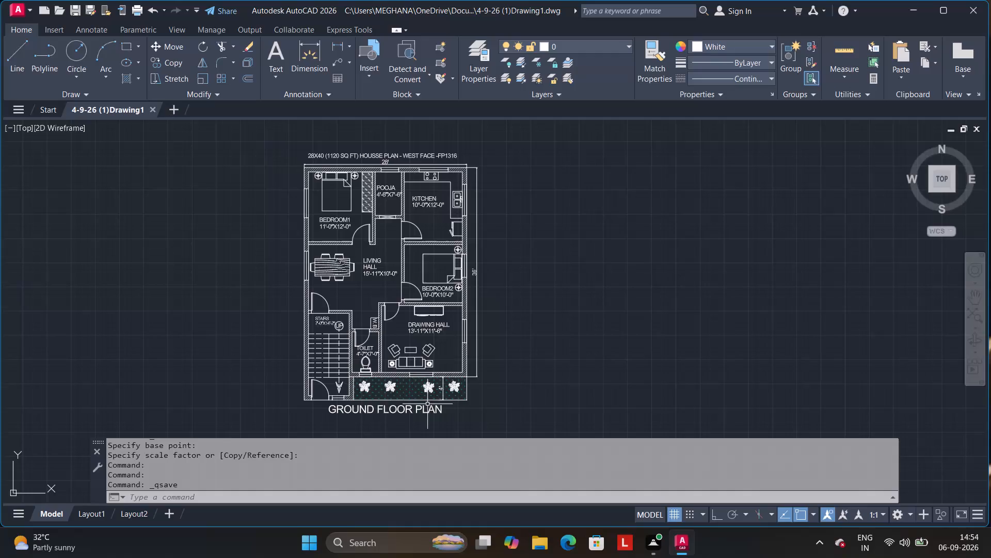
Open the plot setup for the model and choose AutoCAD PDF (High Quality Print).pc3 as the plotter.
key("ctrl+p")
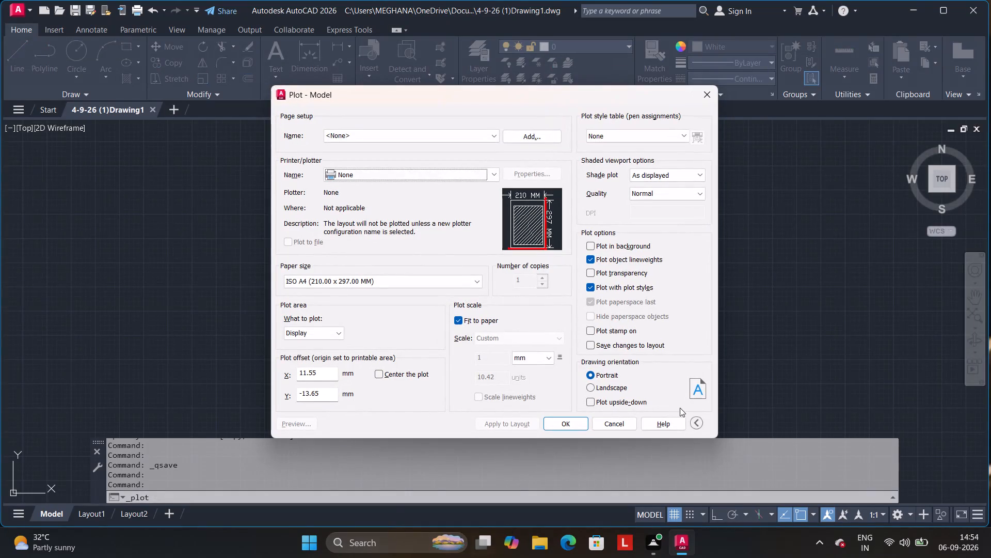
left_click(498, 173)
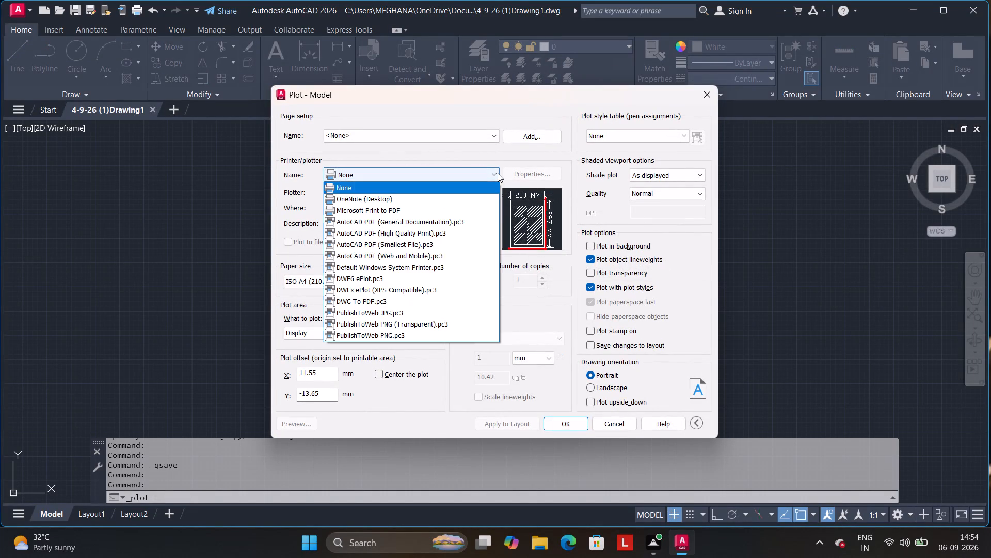
left_click(440, 240)
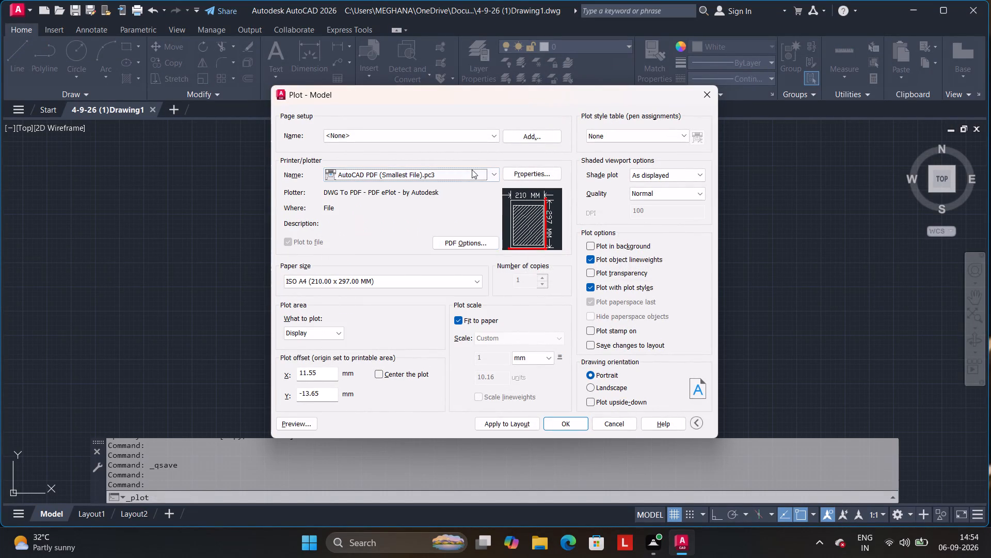
left_click(467, 174)
left_click(463, 229)
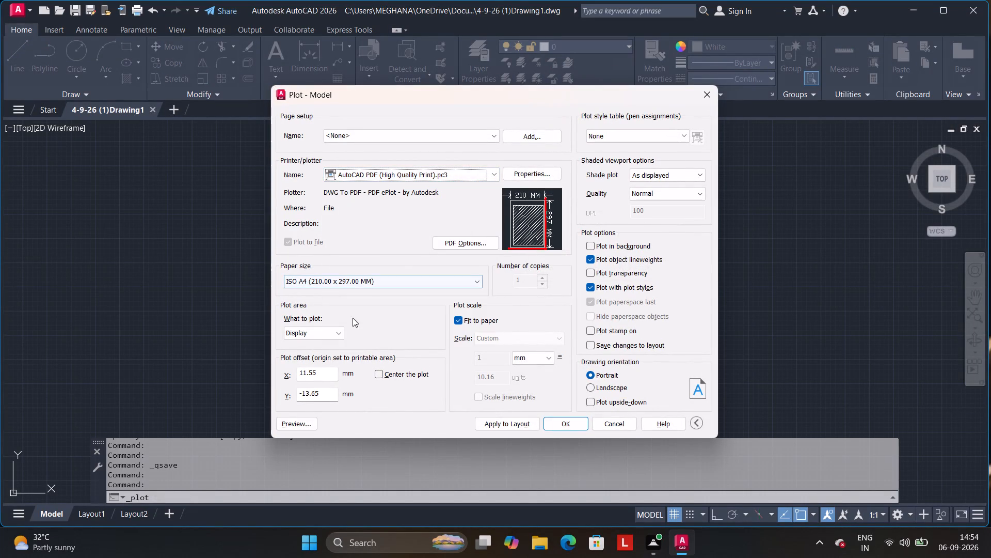
Set the plot area to a window enclosing the whole floor plan with its titles, centre the plot, and apply the settings to the layout.
left_click(333, 336)
left_click(330, 368)
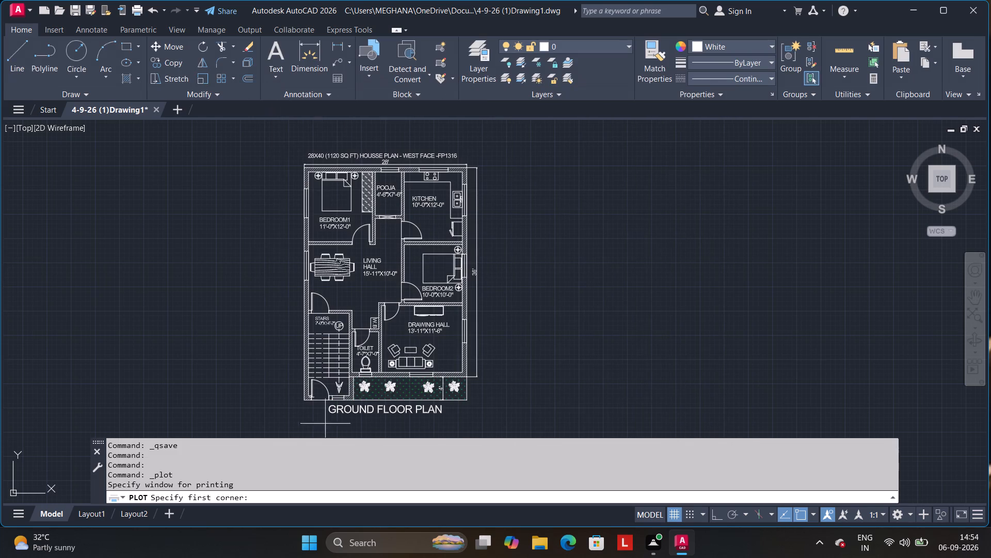
left_click(286, 139)
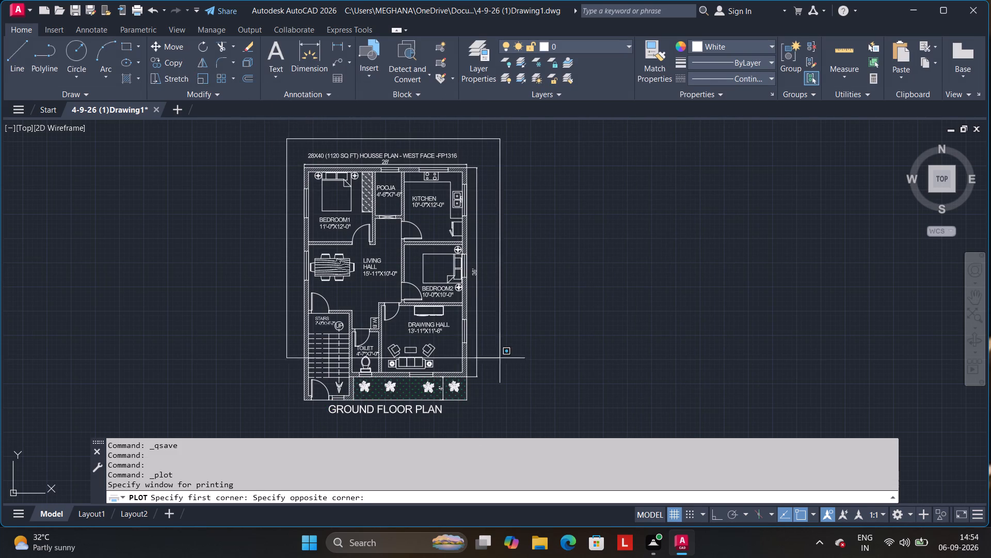
left_click(491, 430)
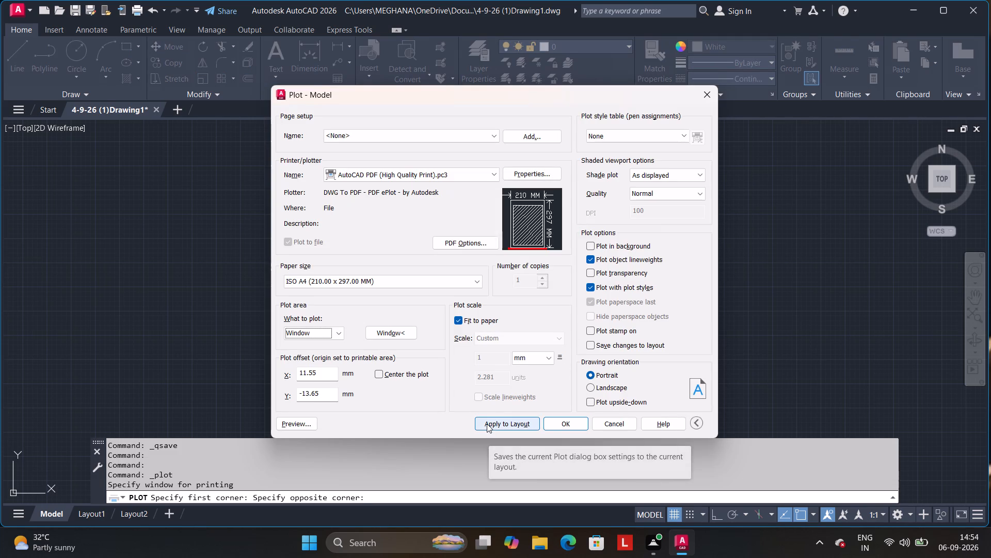
left_click(378, 374)
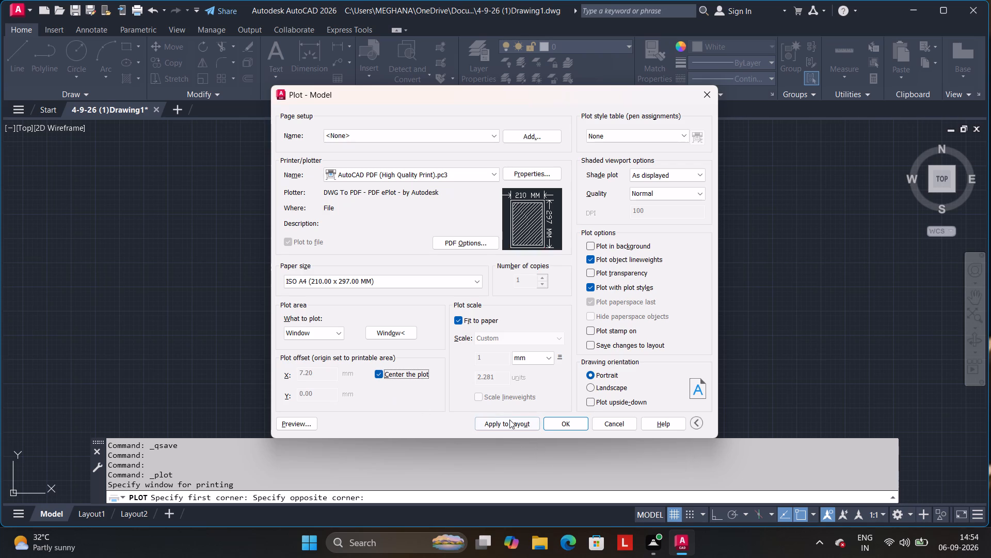
left_click(509, 421)
Plot the sheet to PDF, saving it in Documents as 4-9-26 (1)Drawing1-Model.pdf.
left_click(567, 424)
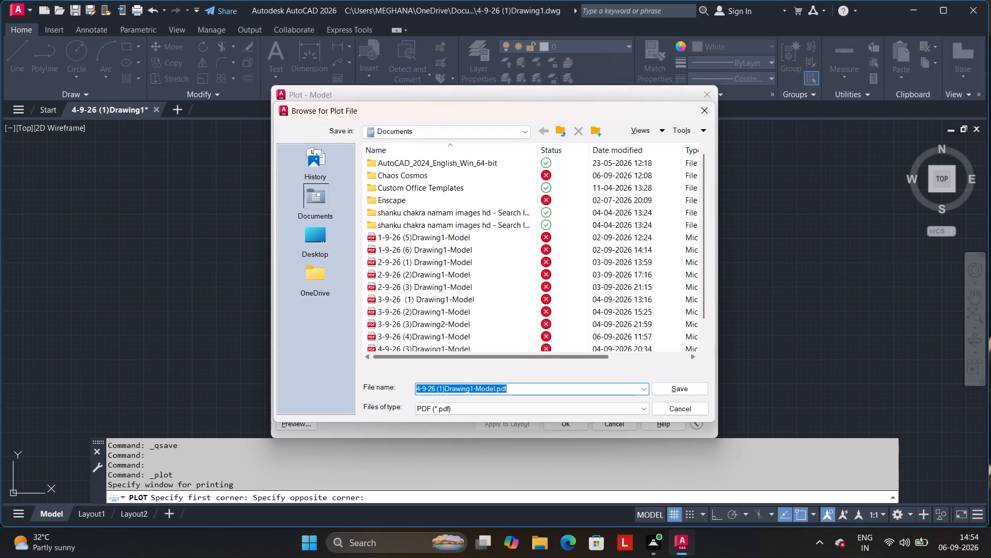
left_click(683, 393)
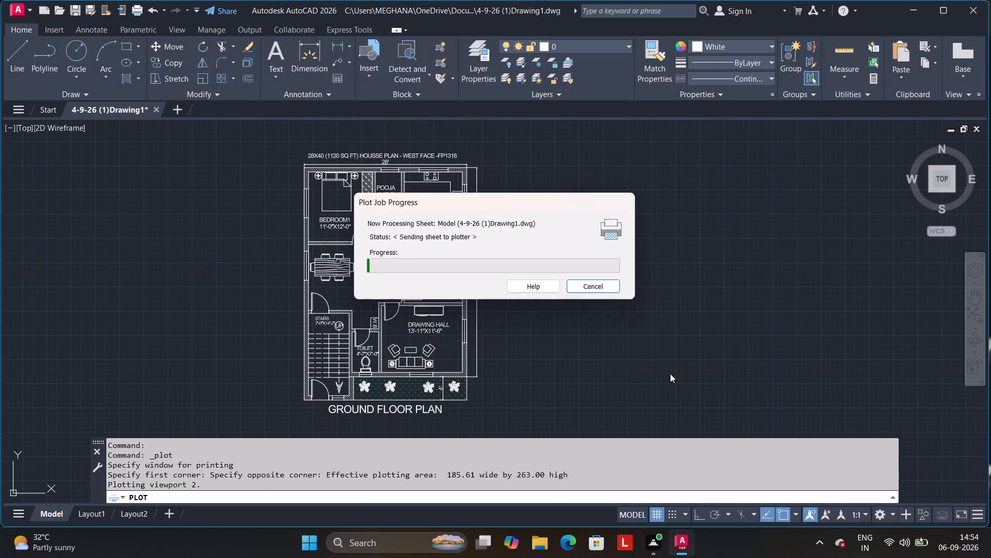
Check the plotted floor plan from top to bottom in the PDF viewer in Edge, then close it to return to the drawing.
scroll(564, 275, "down", 5)
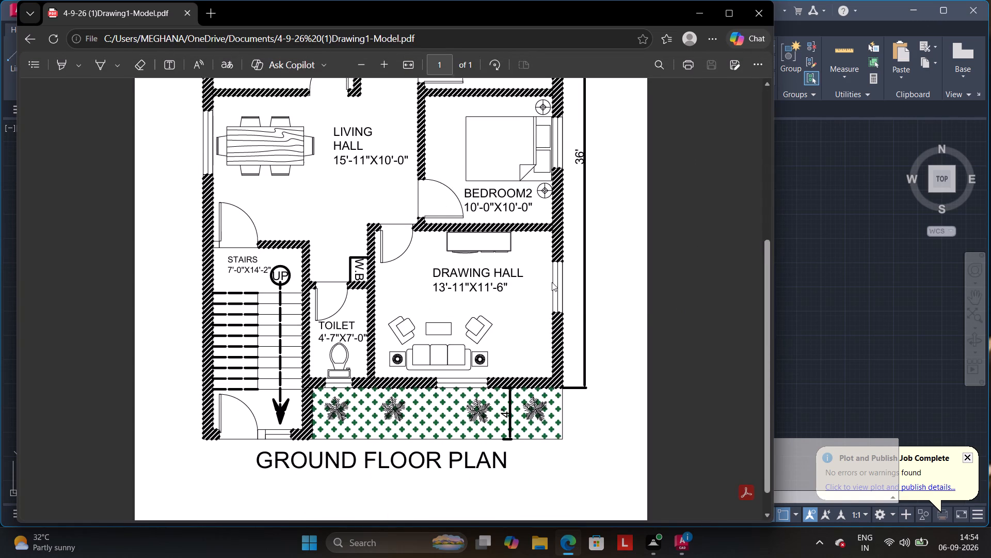
scroll(552, 282, "down", 4)
scroll(537, 294, "up", 6)
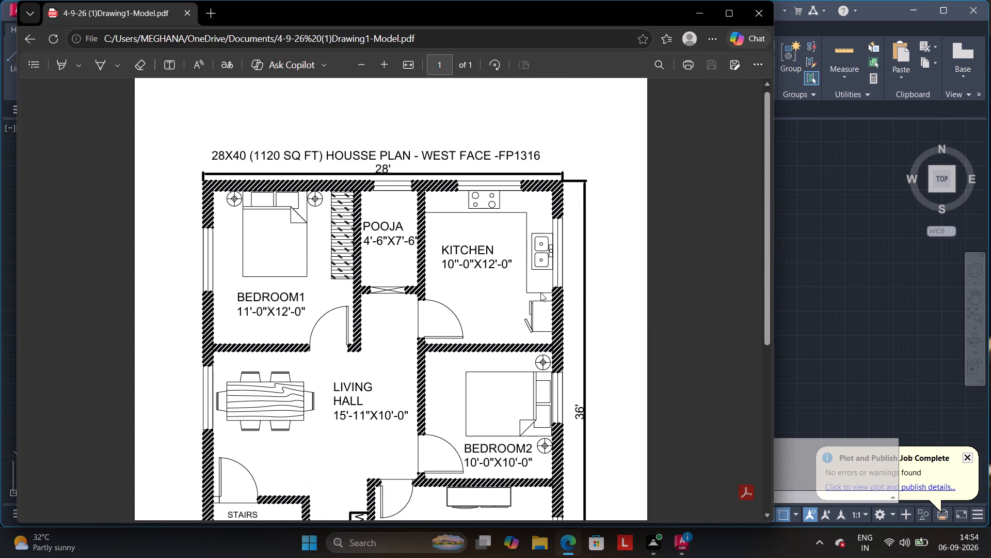
left_click(753, 11)
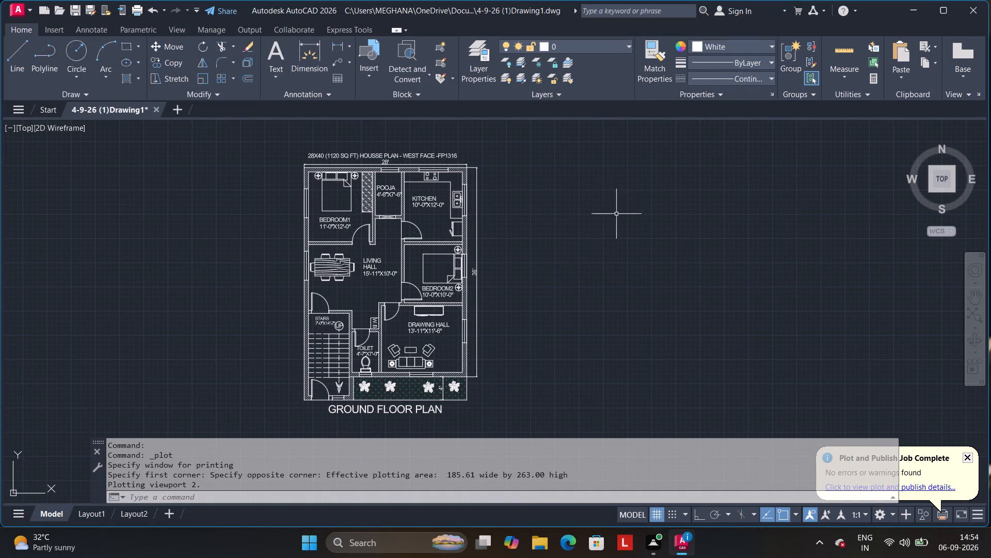
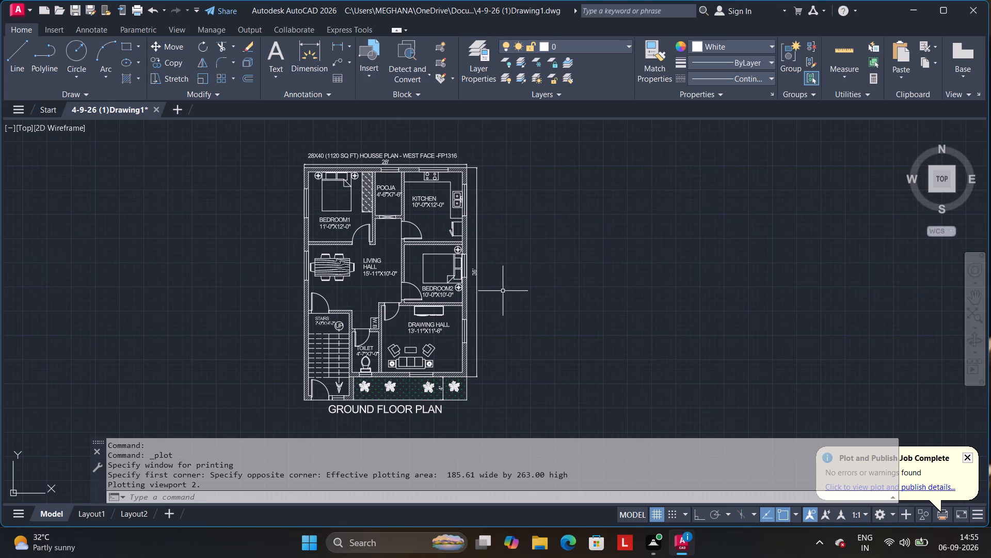
Examine the drawing hall, toilet and front planting strip of the floor plan up close.
scroll(425, 301, "up", 3)
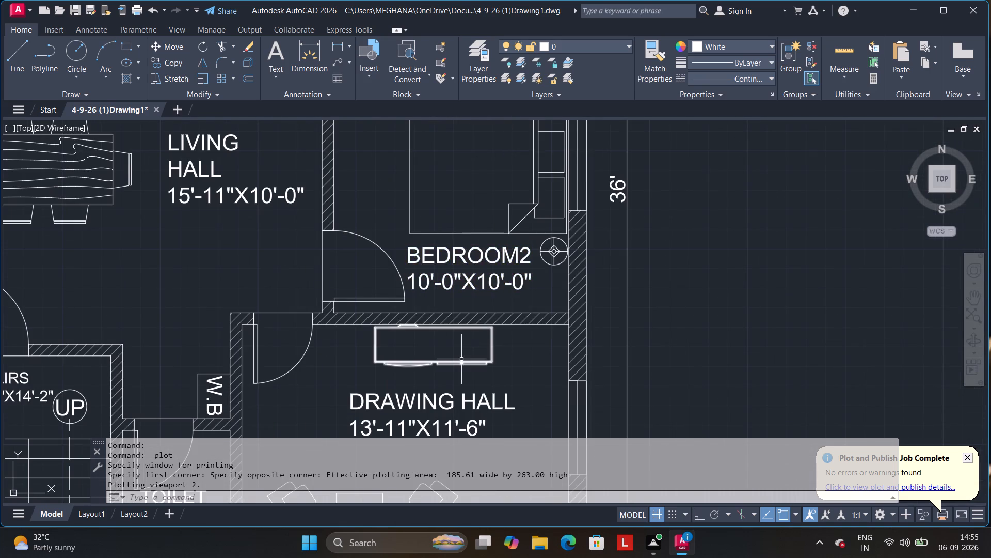
scroll(462, 360, "up", 1)
middle_click_drag(462, 360, 533, 118)
middle_click_drag(505, 286, 617, 149)
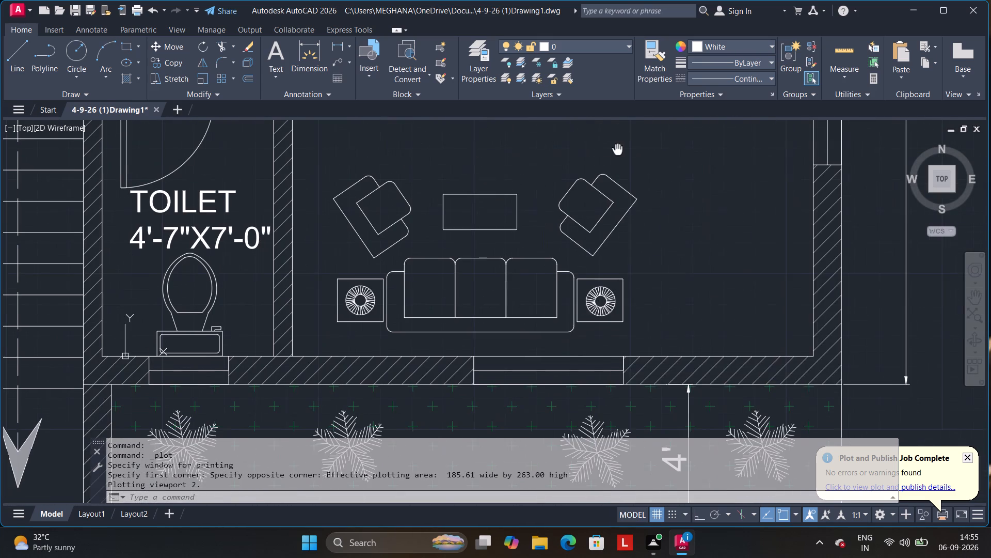
middle_click_drag(617, 149, 618, 150)
scroll(447, 350, "up", 1)
middle_click_drag(447, 370, 508, 166)
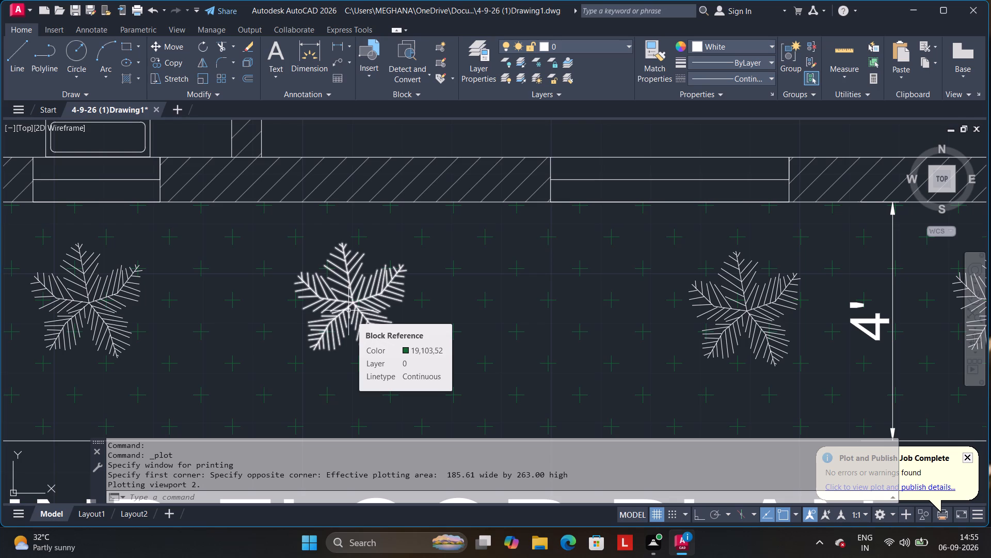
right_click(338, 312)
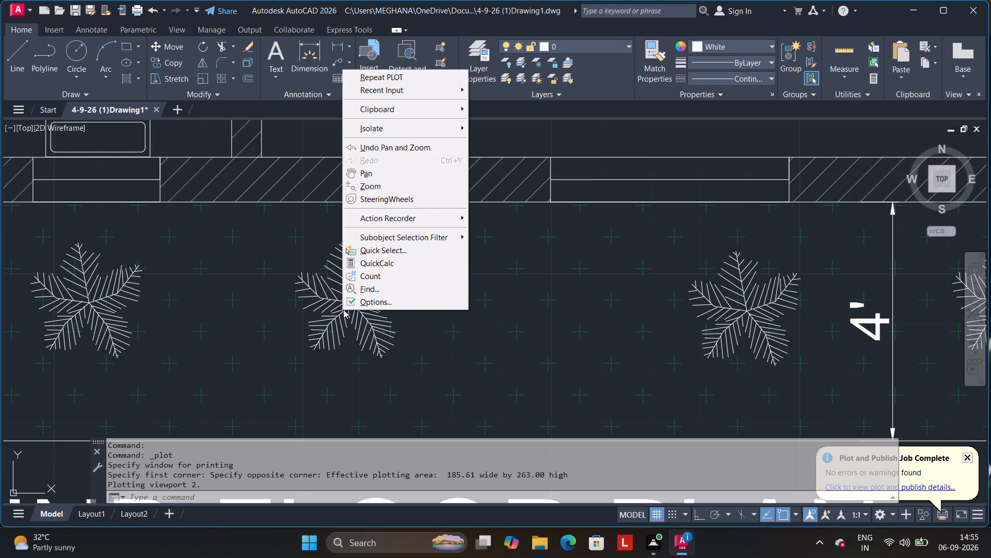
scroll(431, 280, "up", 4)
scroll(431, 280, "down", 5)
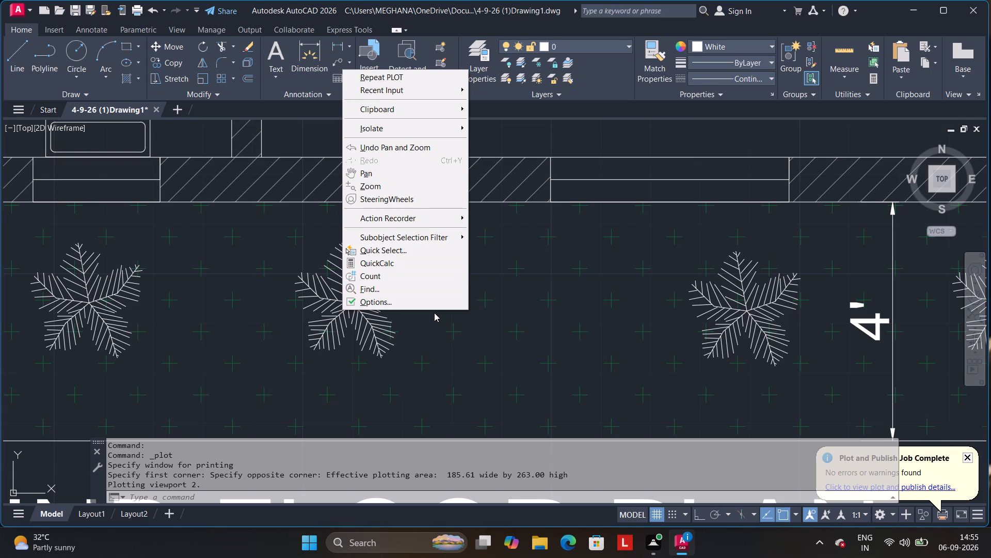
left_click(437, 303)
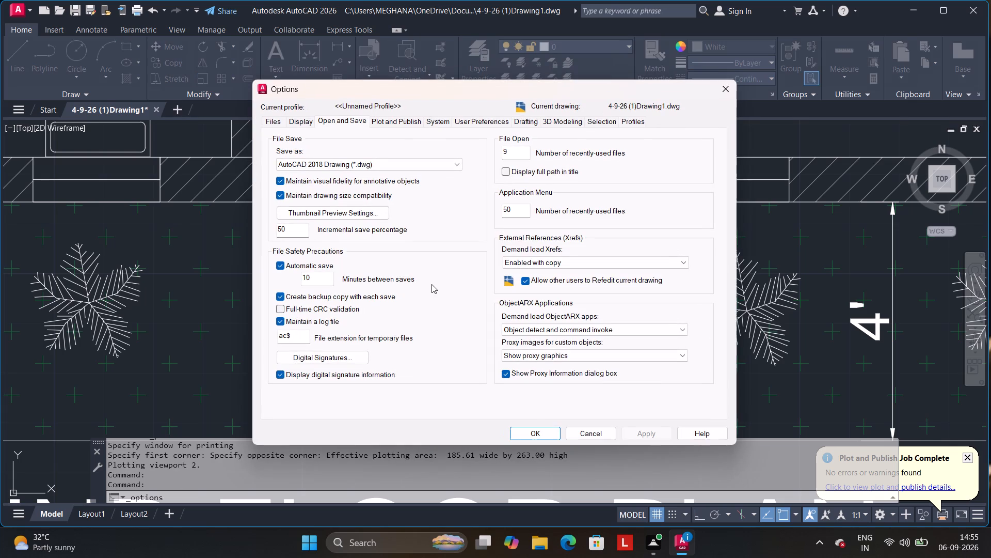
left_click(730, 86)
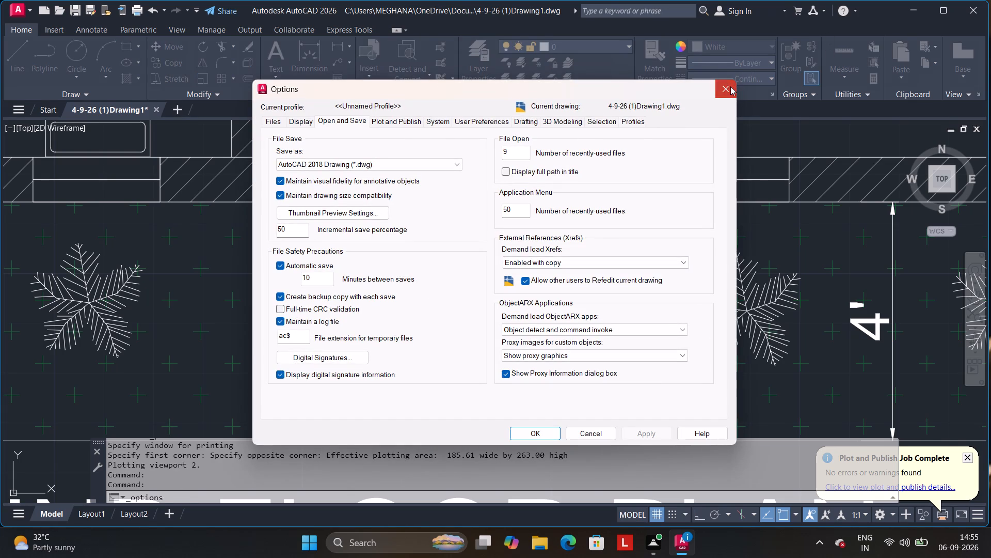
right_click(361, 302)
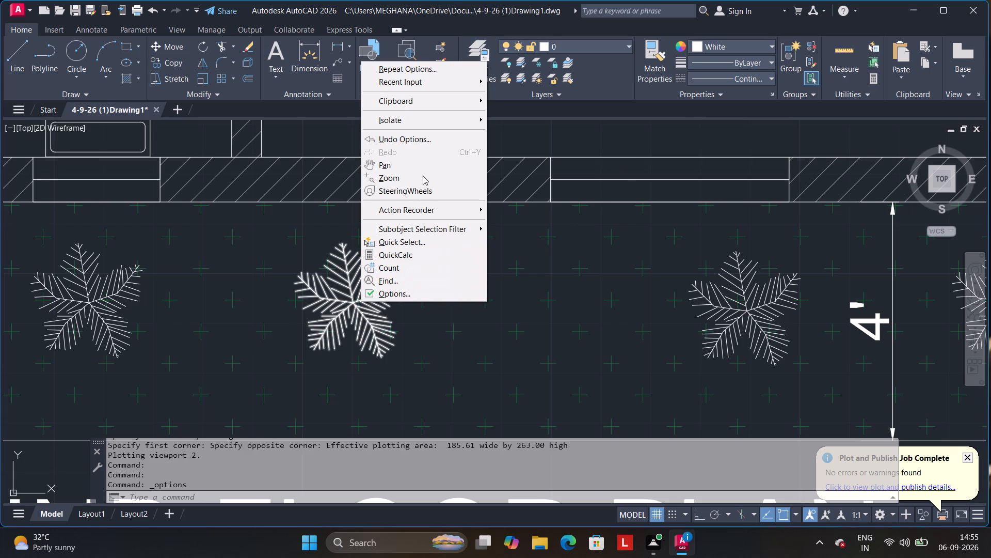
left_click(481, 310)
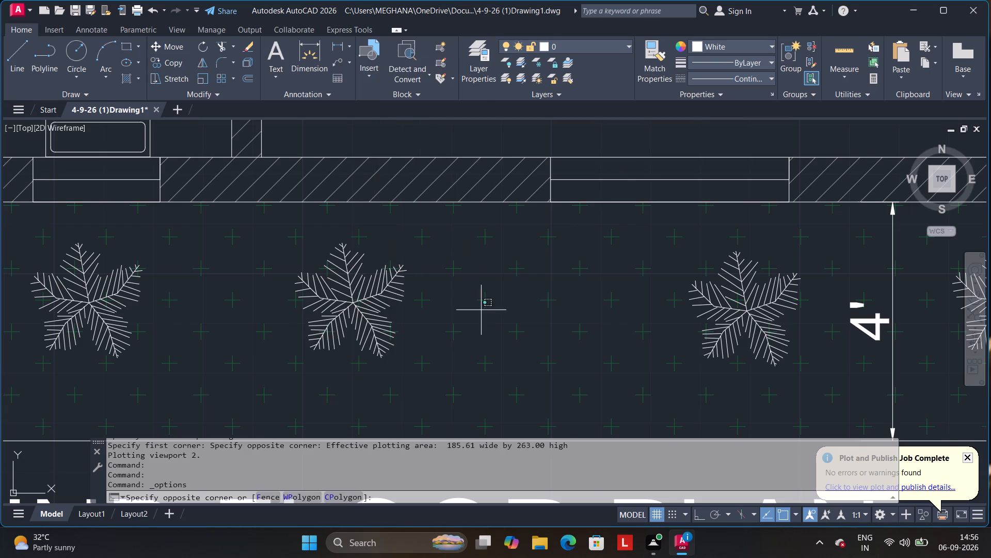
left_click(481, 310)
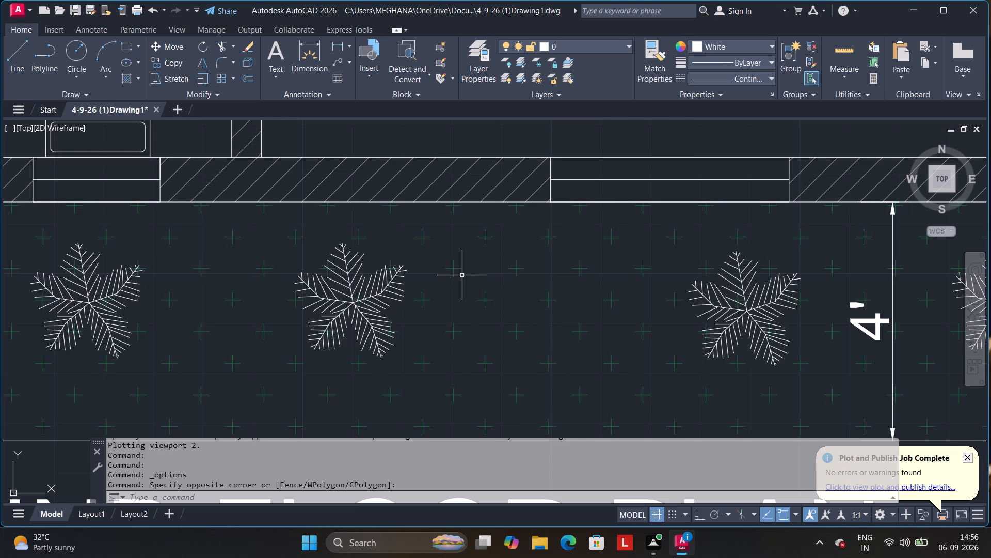
Review the whole floor plan, from the front planting strip up to the title above the bedrooms.
scroll(449, 287, "down", 2)
middle_click_drag(447, 291, 449, 305)
scroll(454, 305, "down", 1)
middle_click_drag(455, 305, 455, 307)
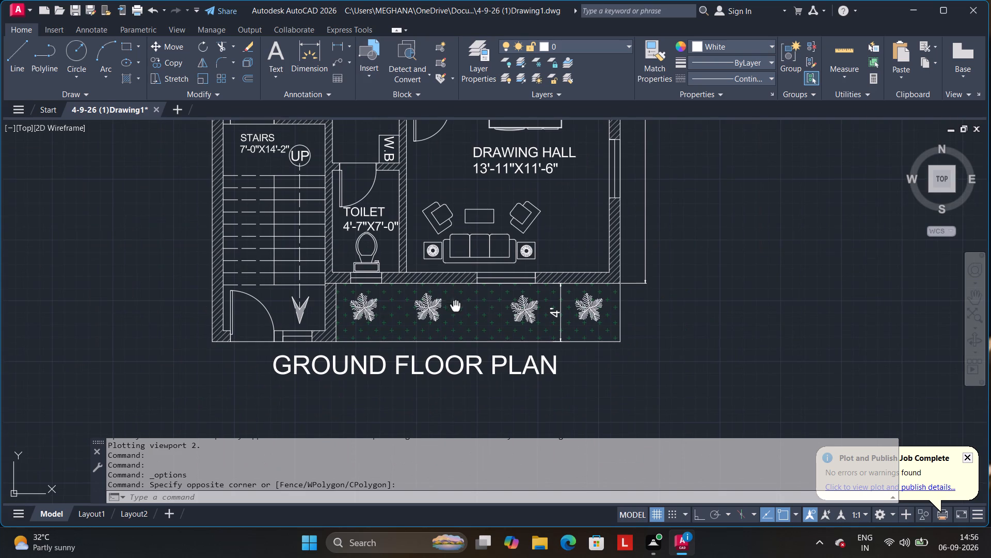
middle_click_drag(455, 307, 457, 312)
scroll(463, 319, "down", 1)
middle_click_drag(541, 245, 538, 277)
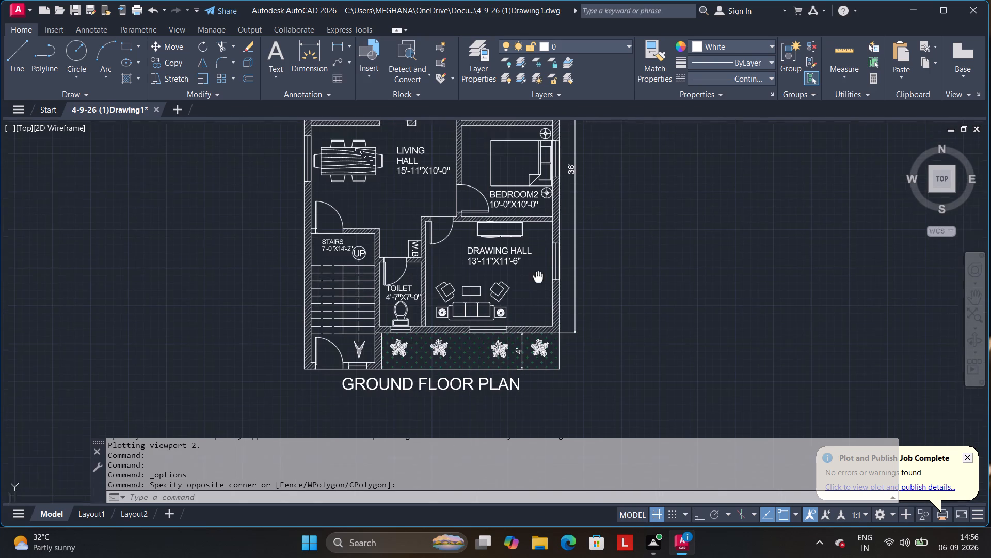
middle_click_drag(538, 277, 535, 291)
scroll(527, 285, "down", 1)
middle_click_drag(513, 291, 494, 346)
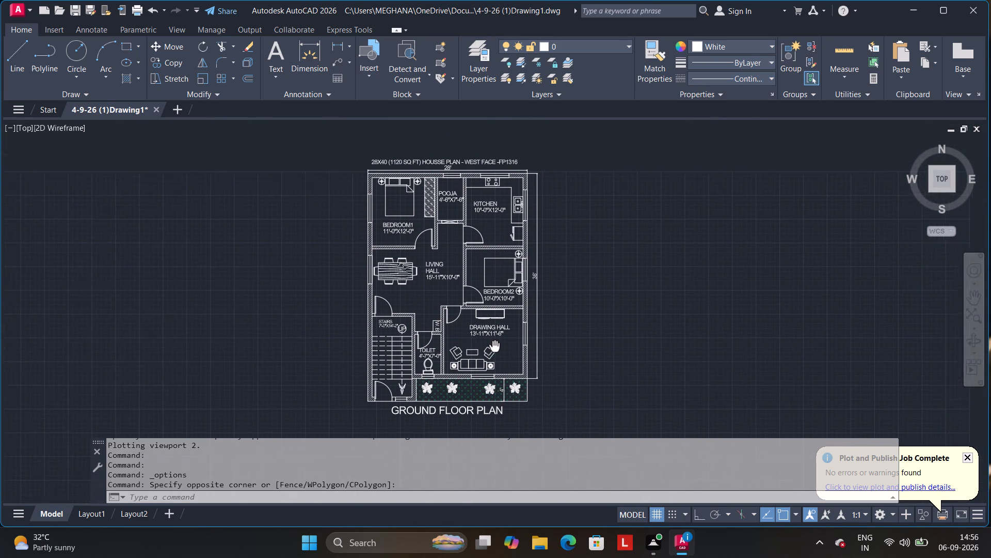
middle_click_drag(494, 346, 450, 343)
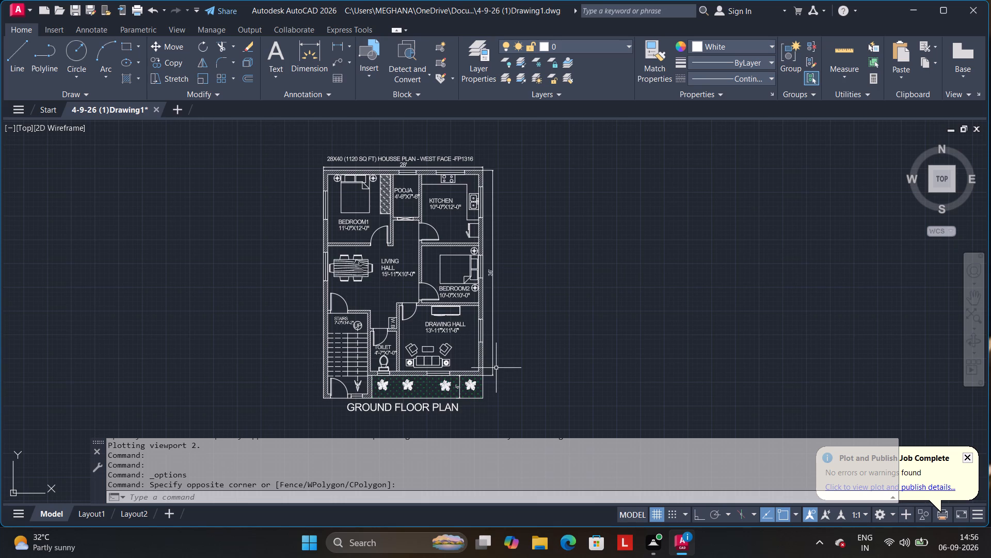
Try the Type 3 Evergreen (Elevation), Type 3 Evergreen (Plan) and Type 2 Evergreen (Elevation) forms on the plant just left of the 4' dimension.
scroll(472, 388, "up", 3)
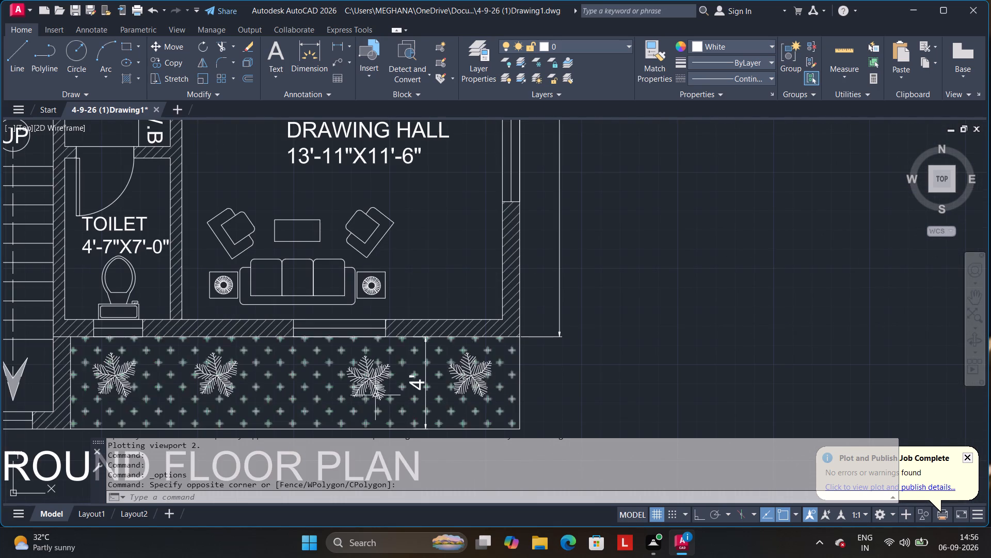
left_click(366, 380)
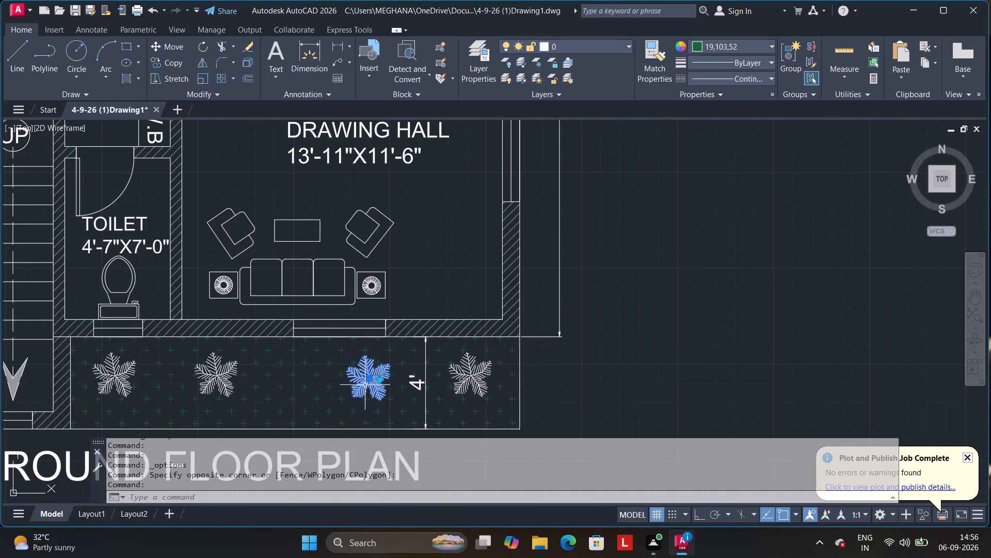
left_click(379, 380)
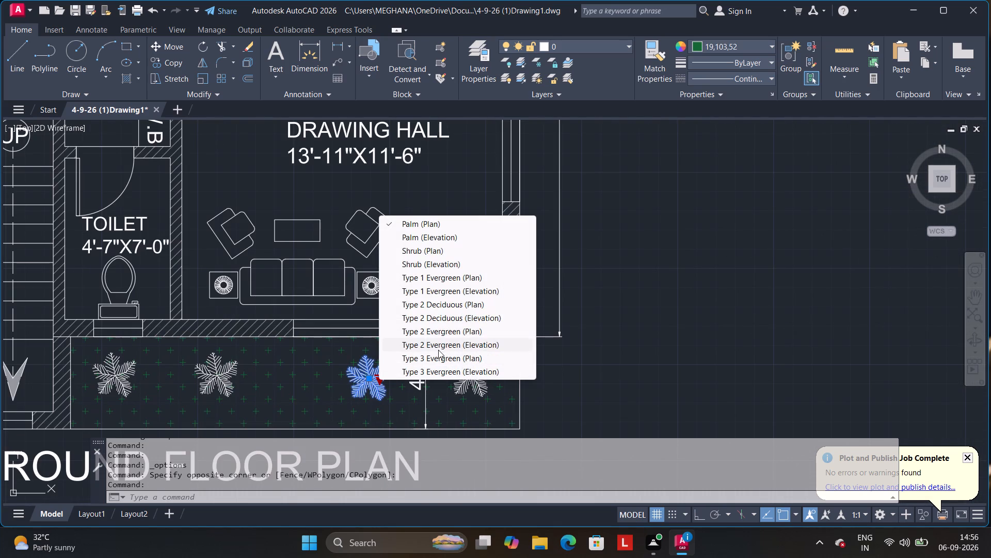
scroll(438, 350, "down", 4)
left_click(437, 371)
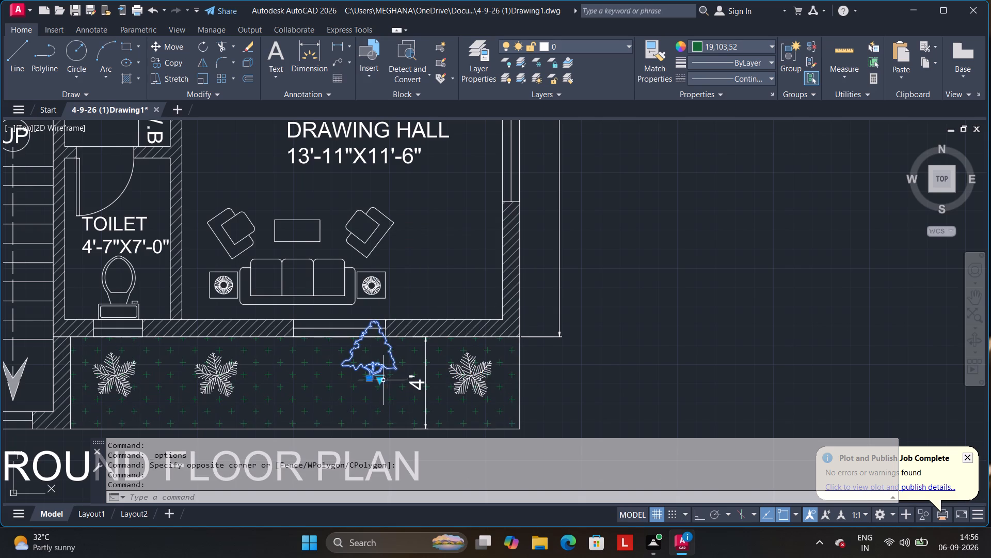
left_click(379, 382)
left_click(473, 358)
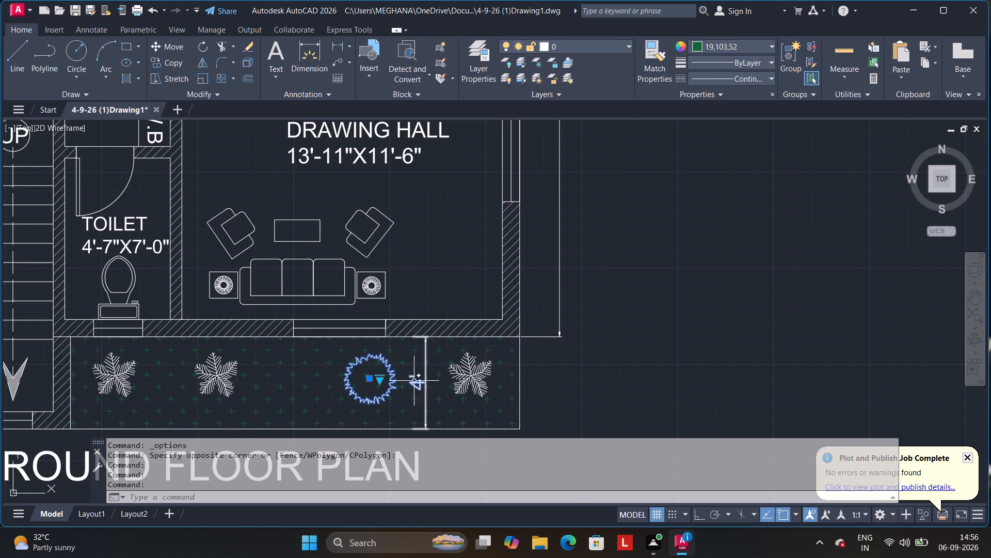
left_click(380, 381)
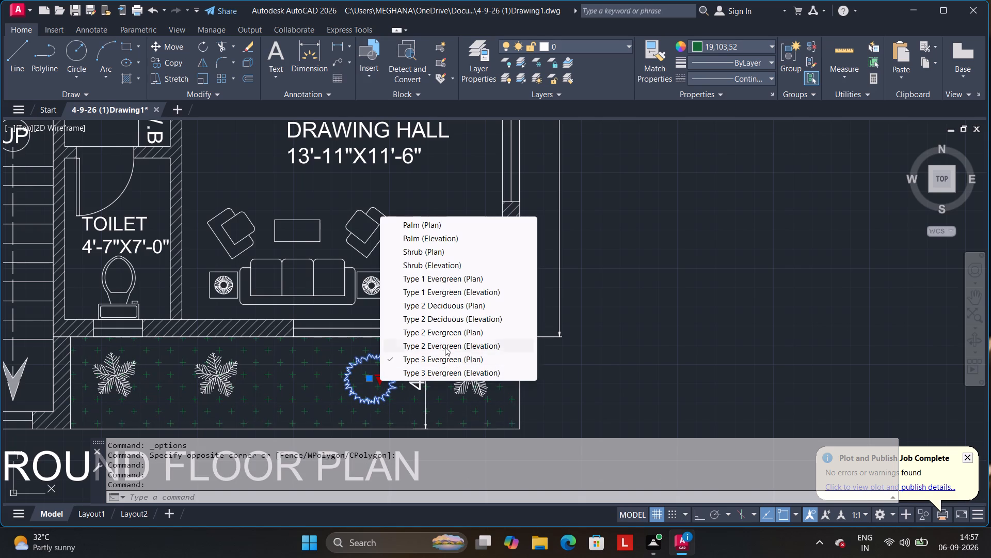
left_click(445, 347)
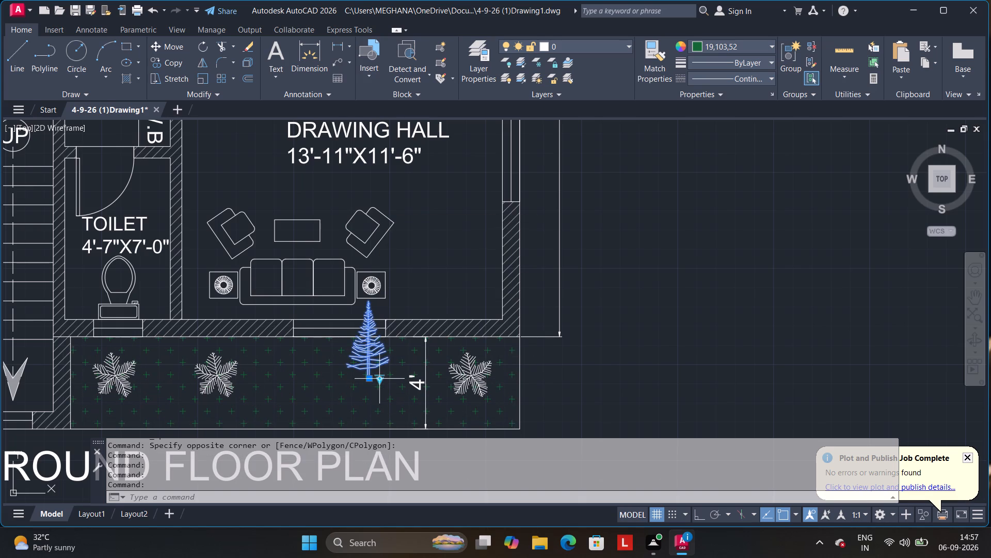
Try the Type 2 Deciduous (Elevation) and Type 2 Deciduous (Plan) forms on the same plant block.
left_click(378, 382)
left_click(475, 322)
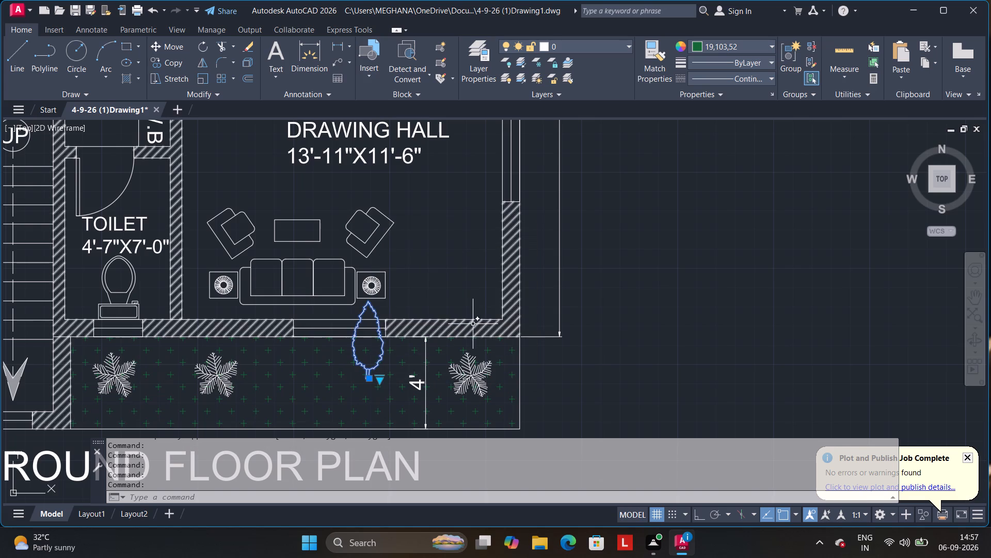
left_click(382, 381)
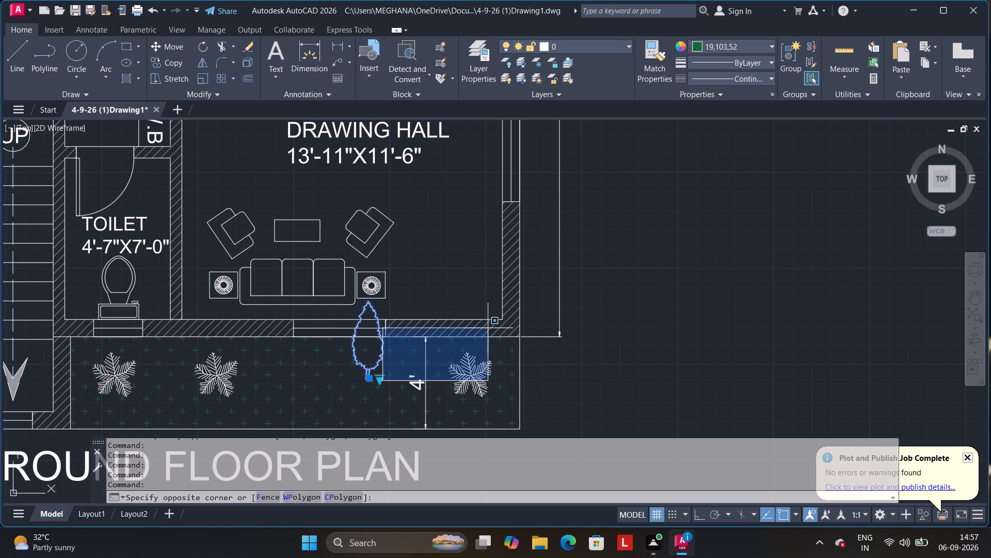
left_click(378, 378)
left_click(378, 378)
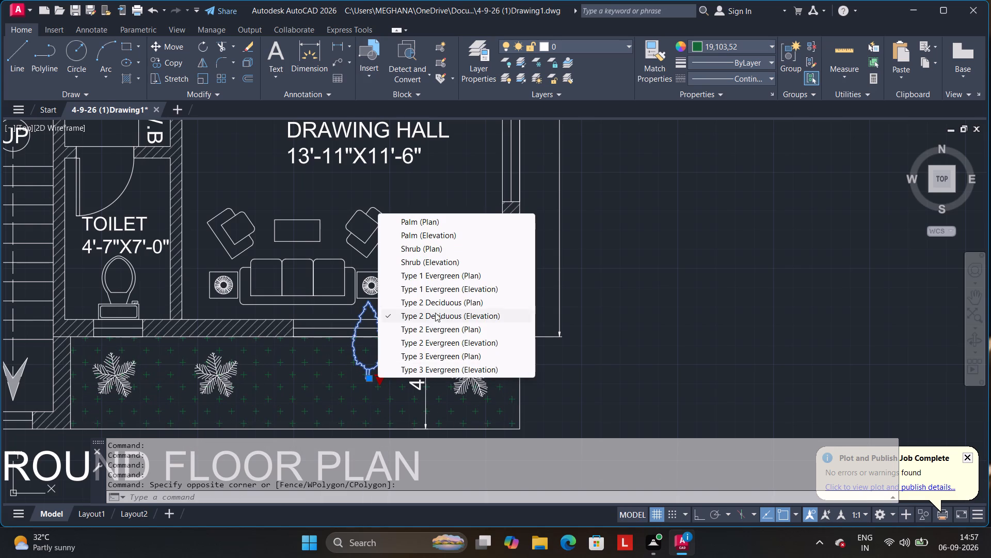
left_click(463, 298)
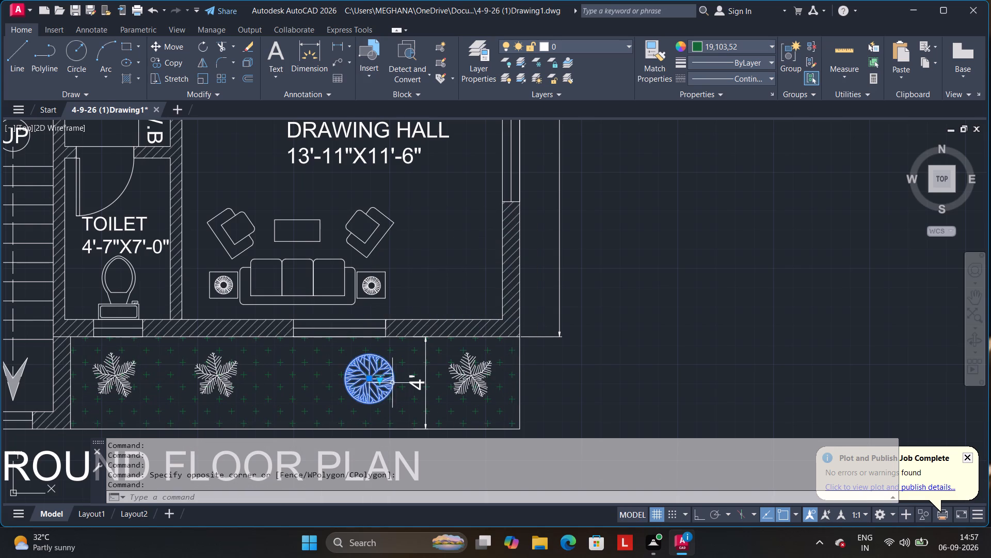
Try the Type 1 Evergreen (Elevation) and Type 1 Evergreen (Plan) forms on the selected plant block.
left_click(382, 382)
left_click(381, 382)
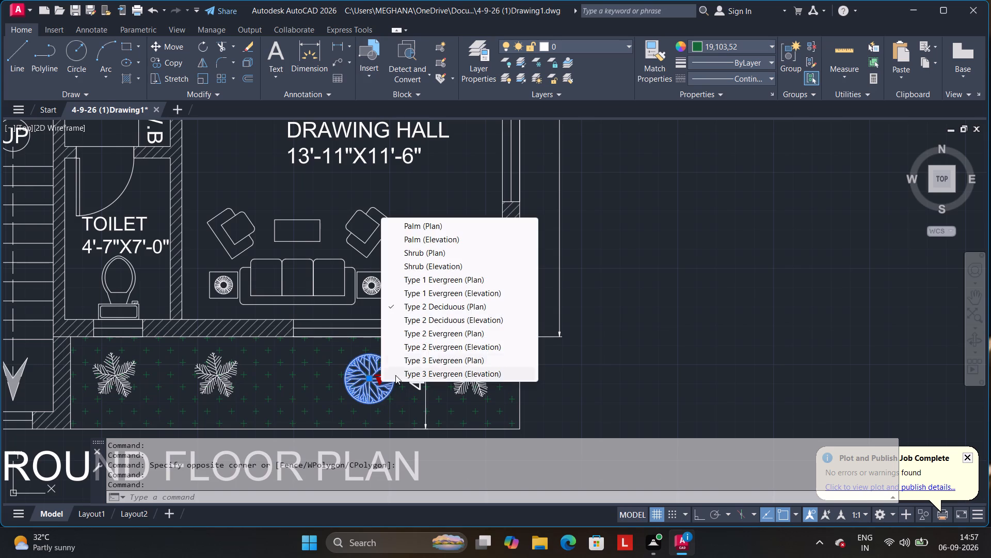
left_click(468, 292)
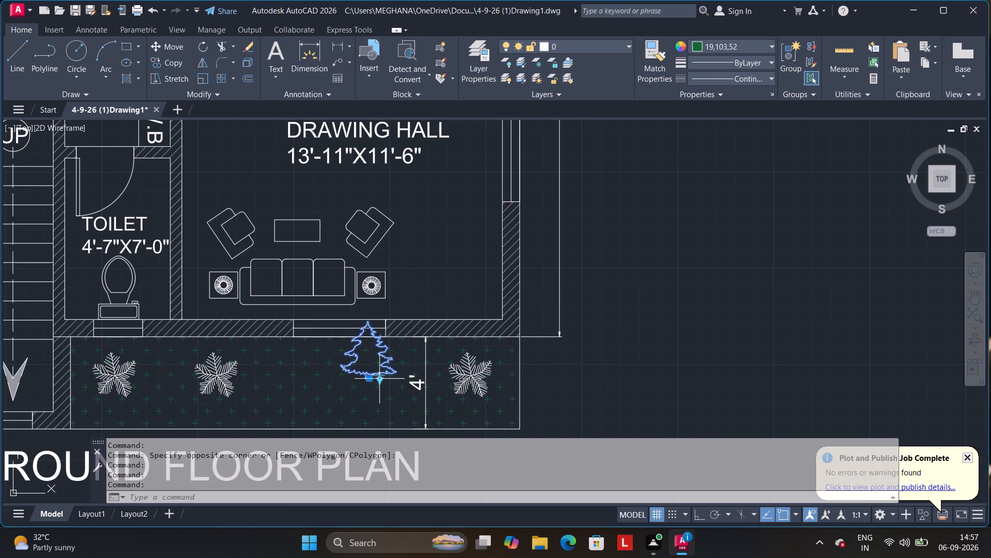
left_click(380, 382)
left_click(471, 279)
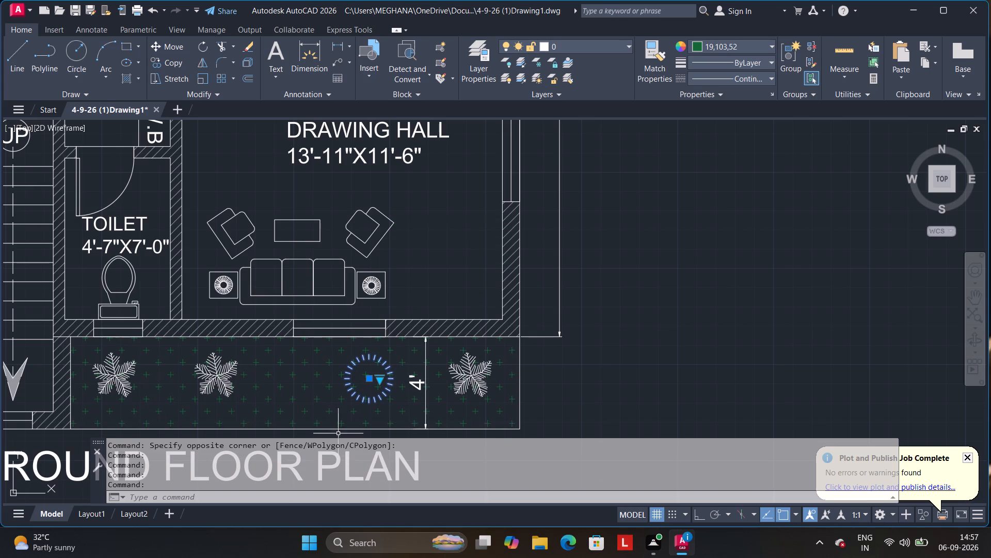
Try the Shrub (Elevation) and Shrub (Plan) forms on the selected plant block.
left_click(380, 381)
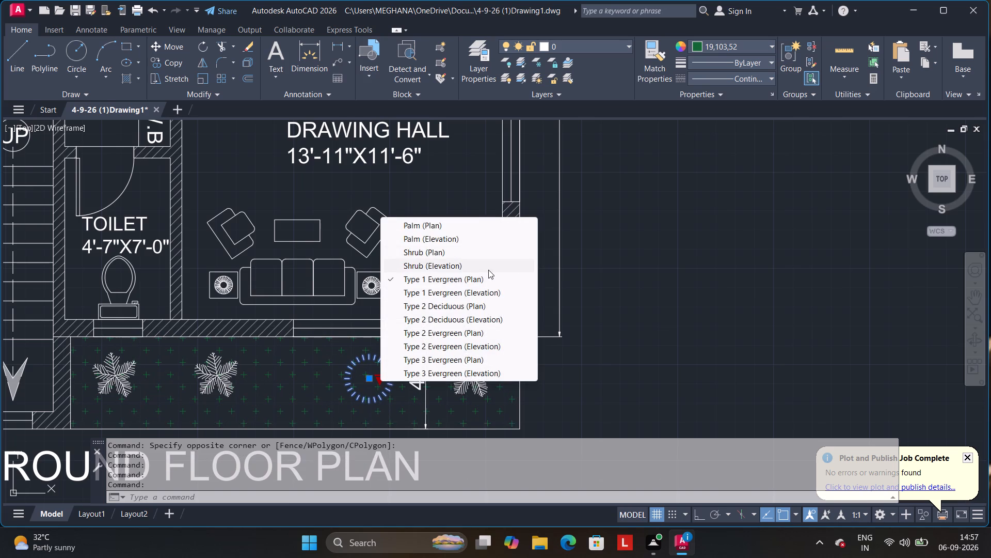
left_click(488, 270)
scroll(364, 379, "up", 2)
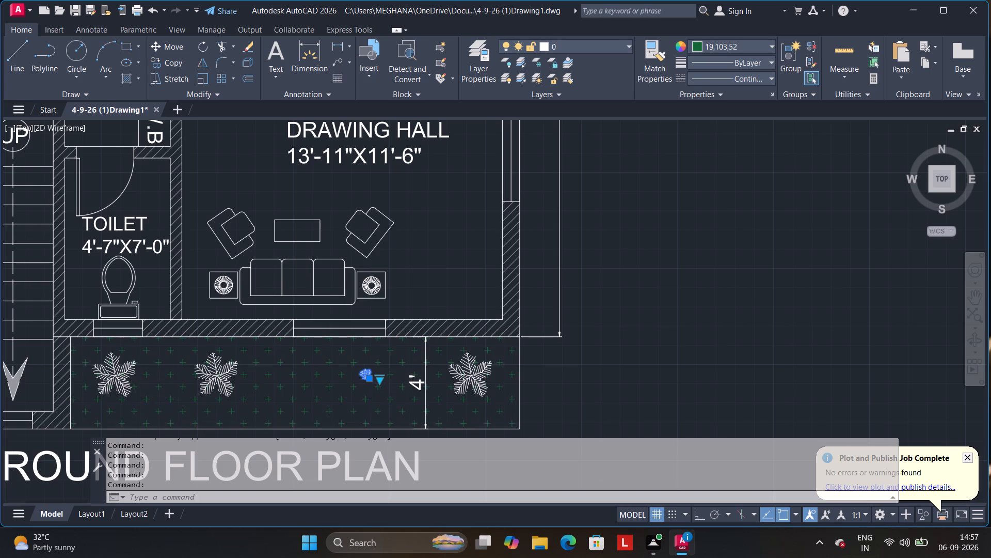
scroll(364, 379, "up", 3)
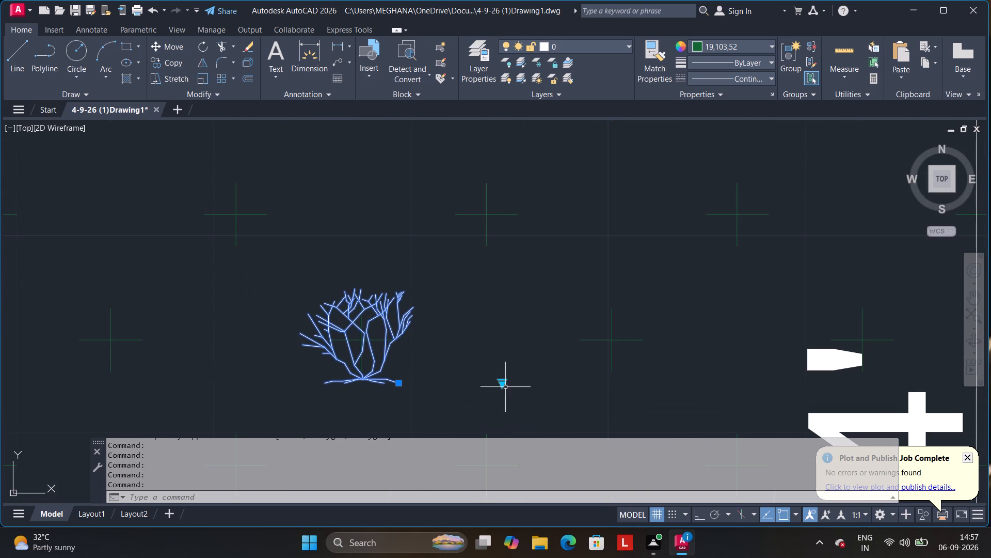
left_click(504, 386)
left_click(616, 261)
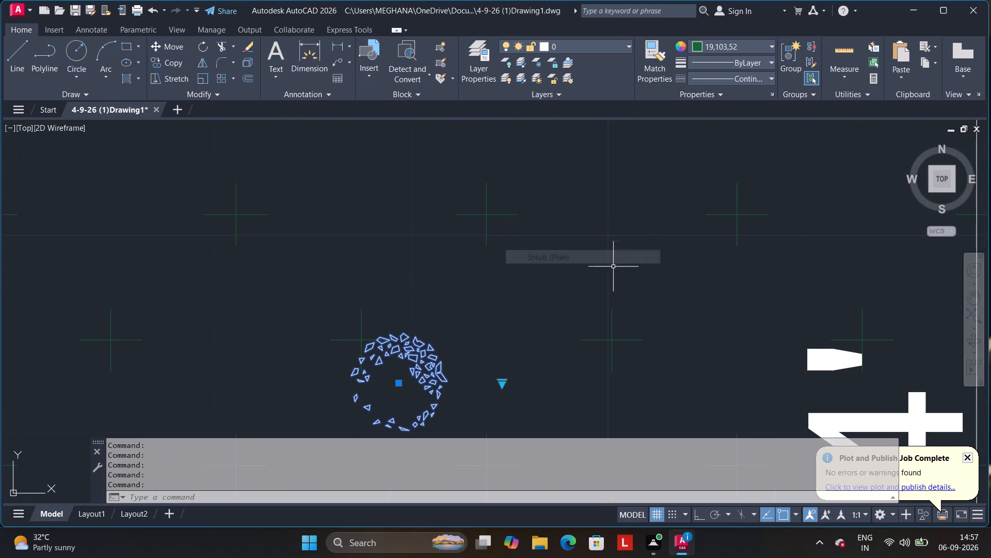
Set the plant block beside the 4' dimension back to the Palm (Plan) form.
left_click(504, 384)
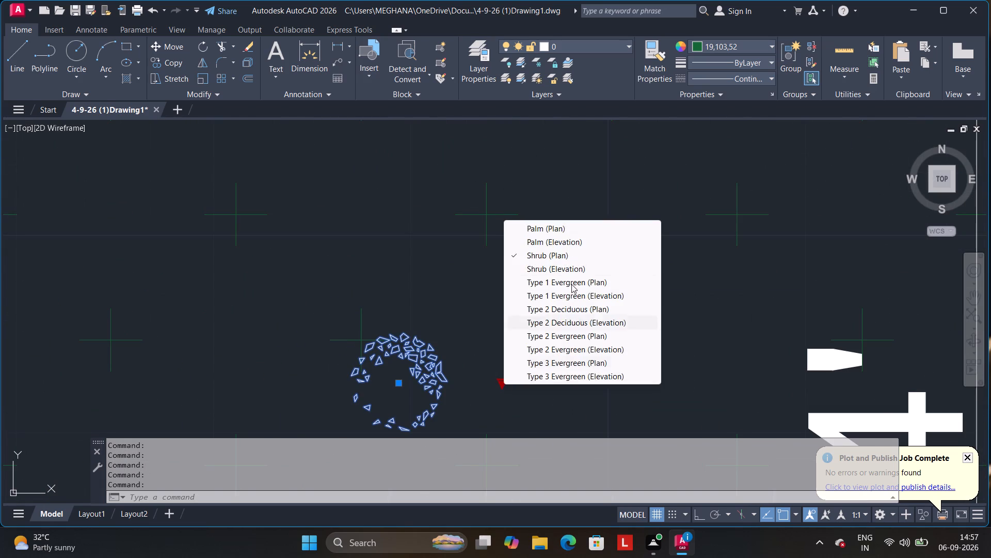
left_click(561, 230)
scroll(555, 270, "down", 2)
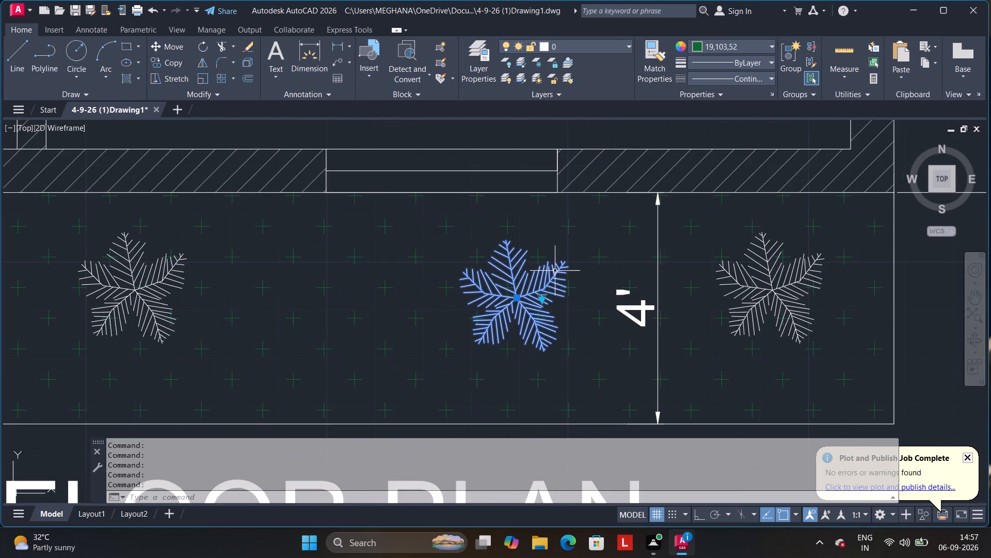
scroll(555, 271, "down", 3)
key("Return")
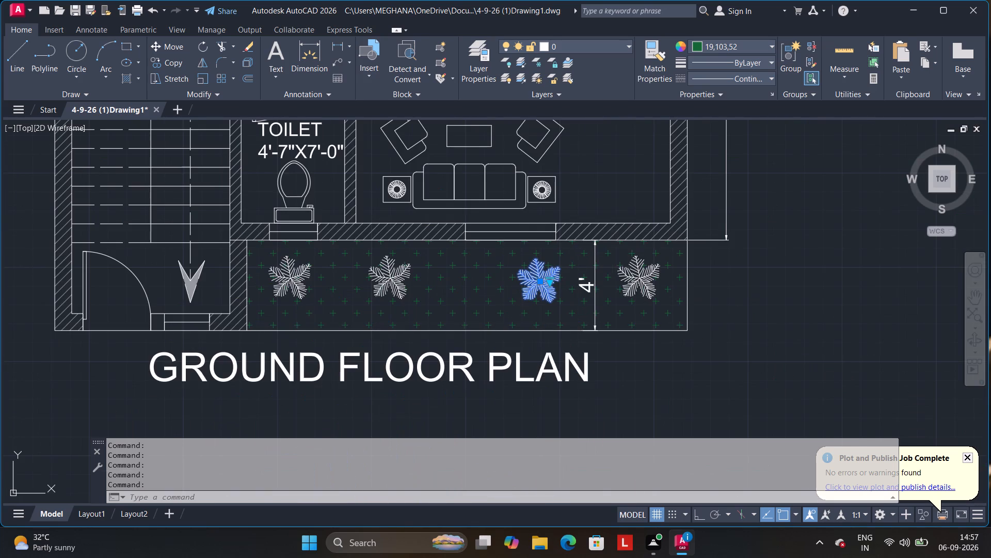
Clear the plant selection and review the whole ground floor plan, from the planting strip to the title above the plan.
key("Escape")
key("Escape")
key("Escape")
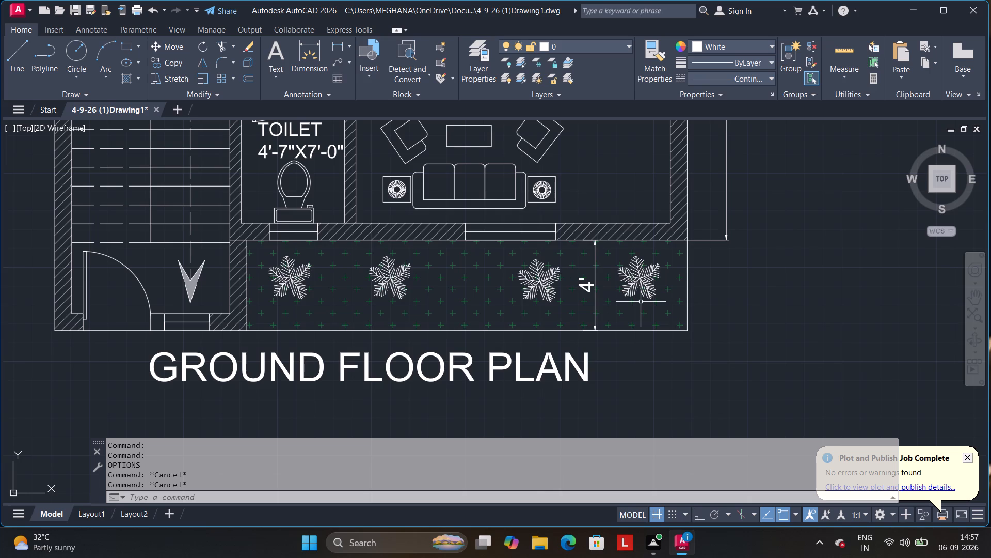
scroll(759, 297, "down", 1)
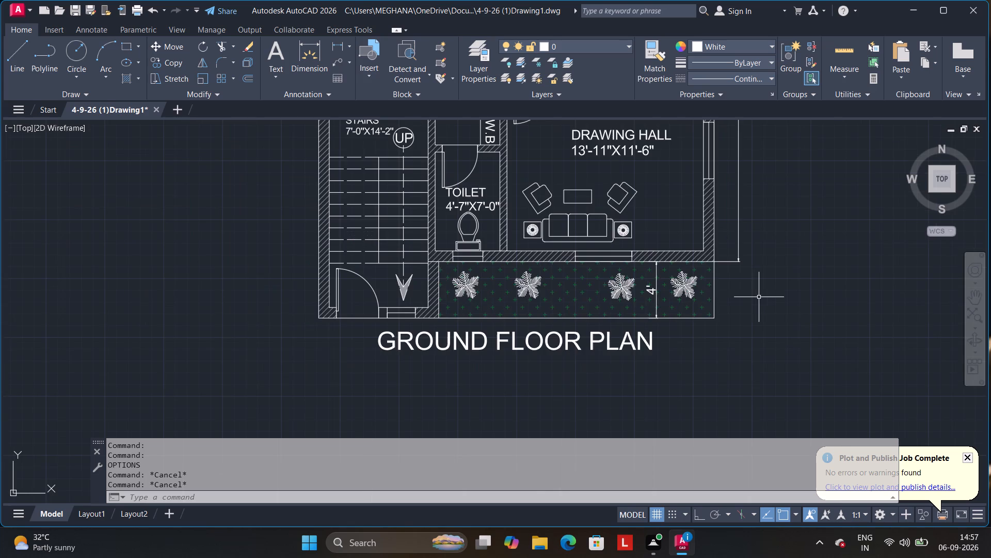
middle_click_drag(759, 297, 745, 374)
scroll(768, 365, "down", 1)
middle_click_drag(775, 346, 743, 388)
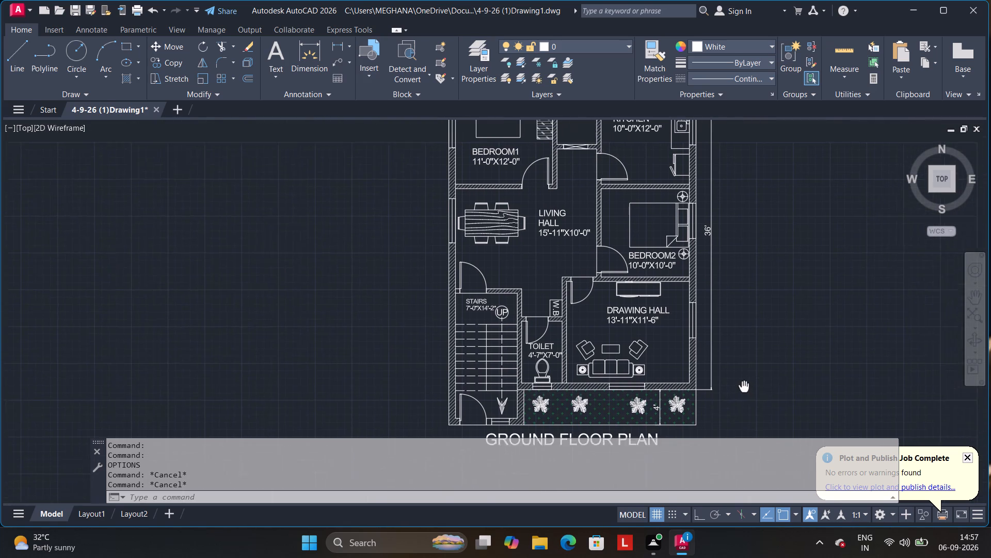
middle_click_drag(743, 388, 714, 394)
scroll(713, 392, "down", 1)
middle_click_drag(723, 378, 586, 354)
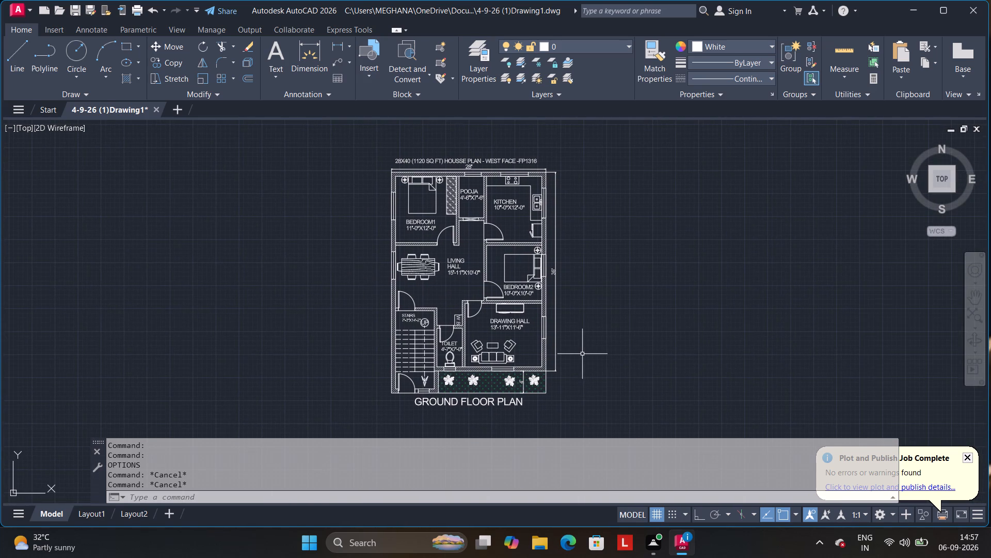
scroll(582, 354, "up", 1)
scroll(584, 353, "down", 1)
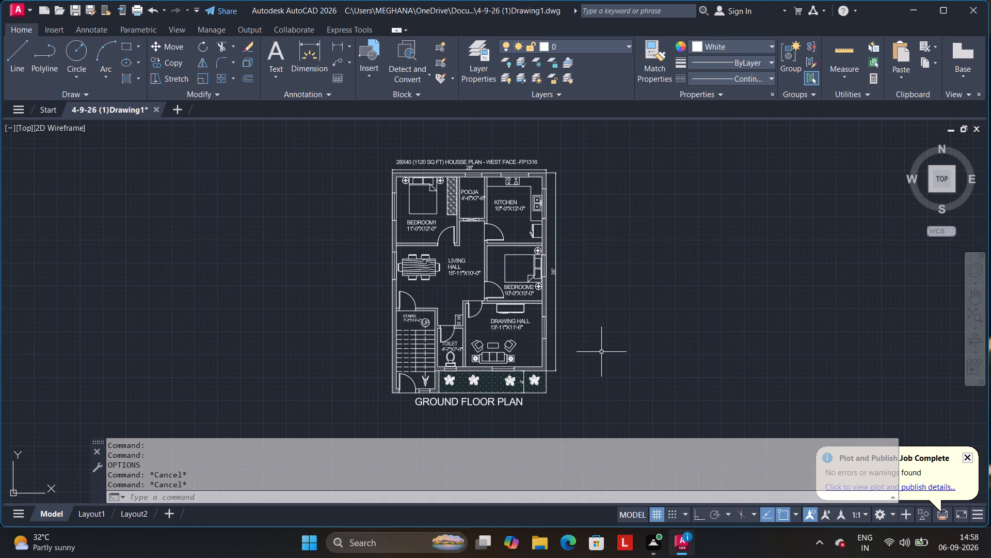
scroll(581, 374, "up", 2)
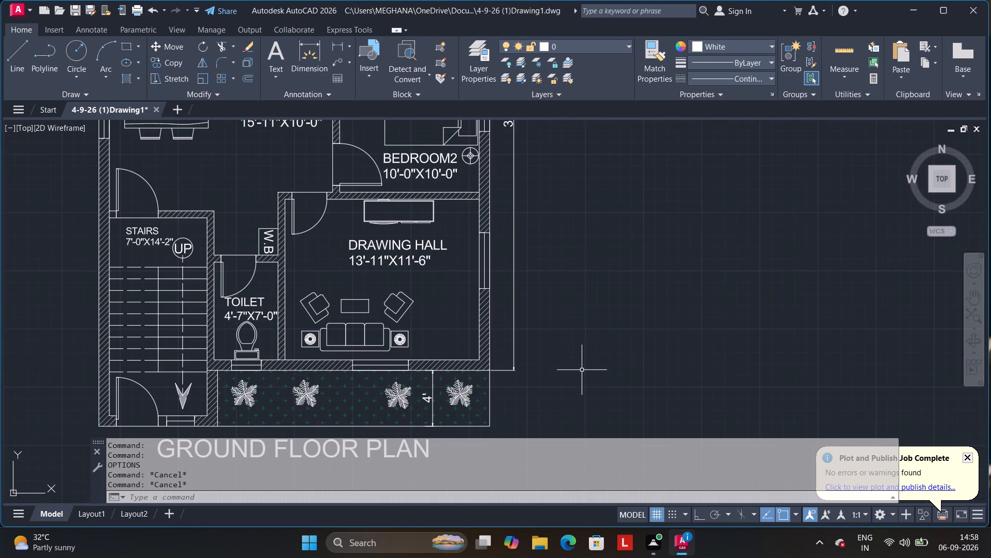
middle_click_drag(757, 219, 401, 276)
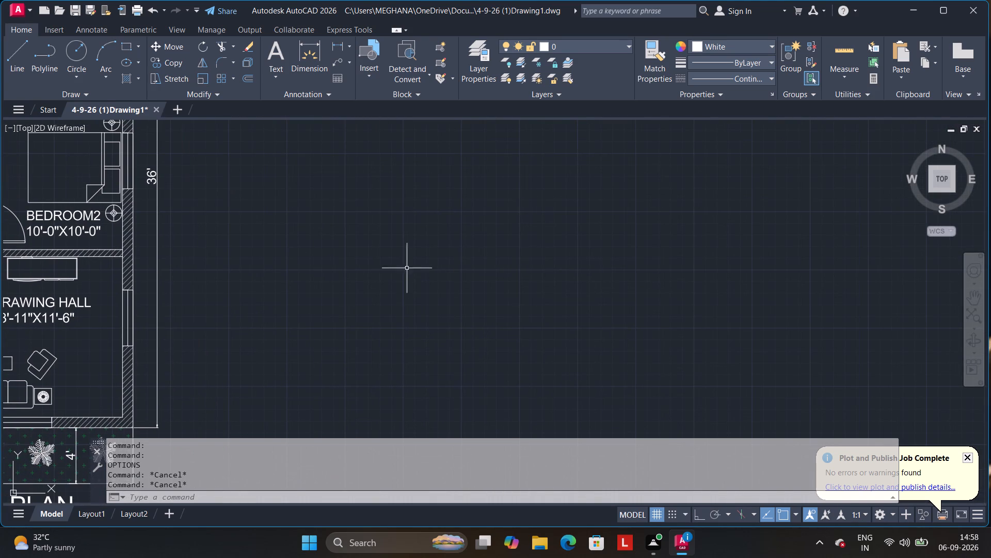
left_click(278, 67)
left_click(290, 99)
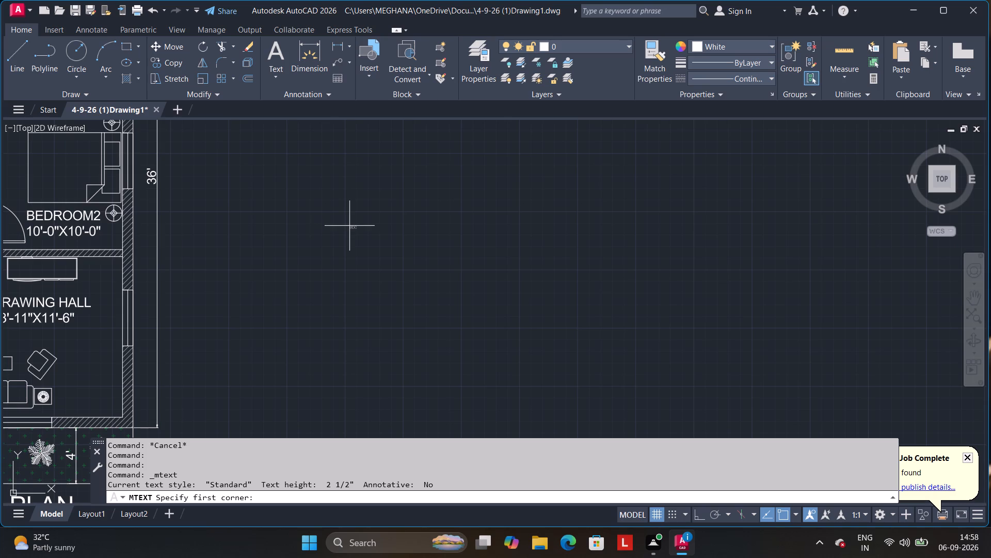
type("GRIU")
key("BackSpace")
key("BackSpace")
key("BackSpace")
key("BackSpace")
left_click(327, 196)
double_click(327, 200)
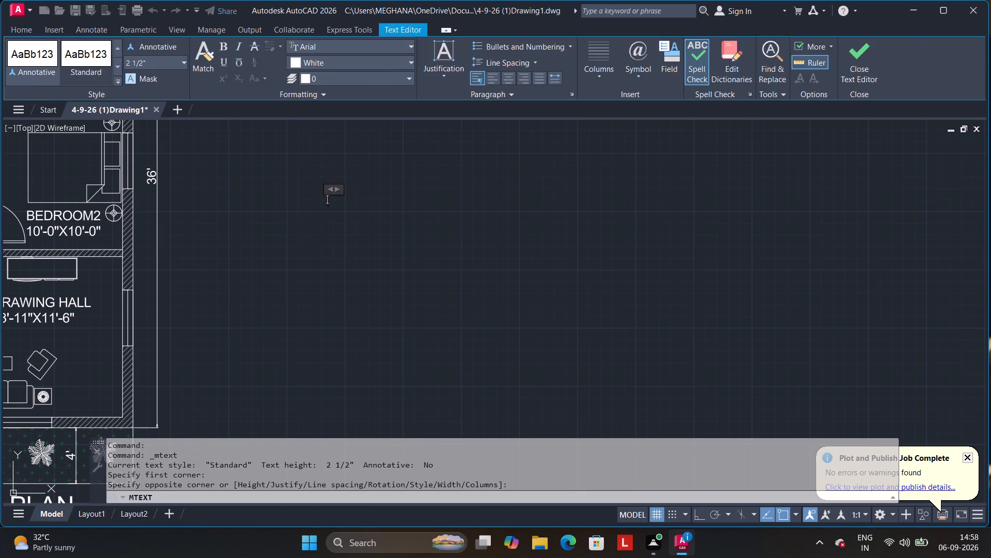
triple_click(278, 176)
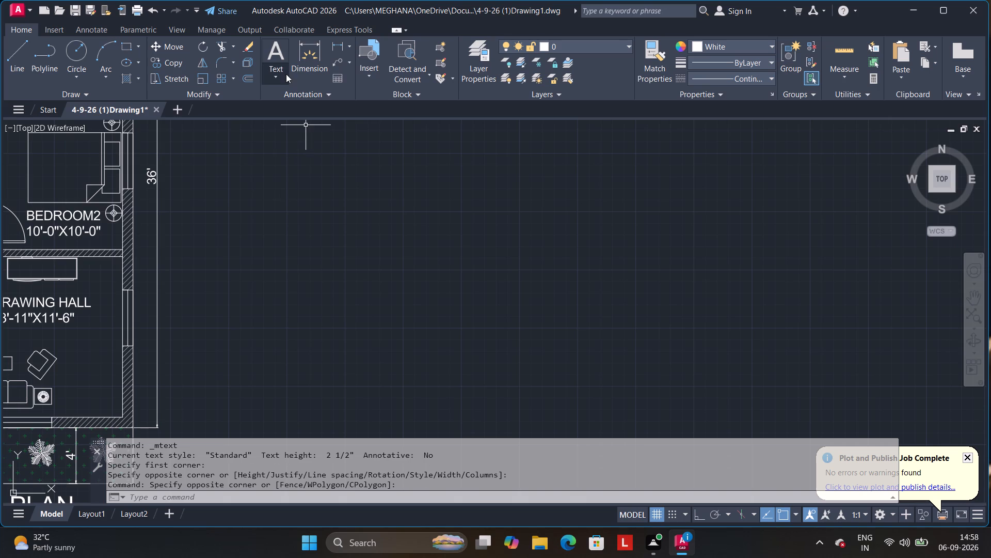
Start a multiline text in the empty area beside the plan with a 10" height, reading GROUND FLOOR PLAN, followed by a new line.
left_click(284, 69)
left_click(316, 91)
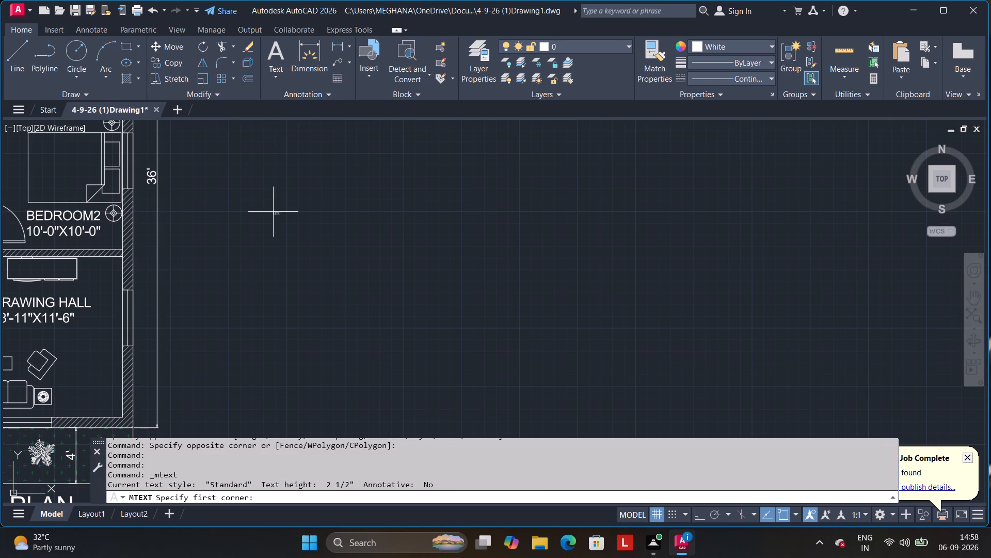
left_click_drag(276, 212, 283, 212)
left_click(286, 212)
left_click(166, 59)
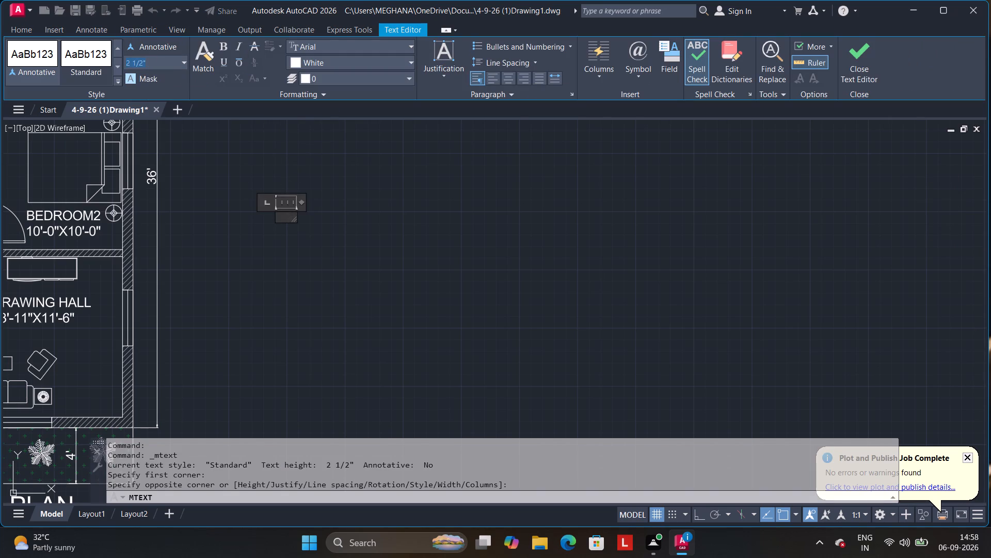
type("10")
key("Return")
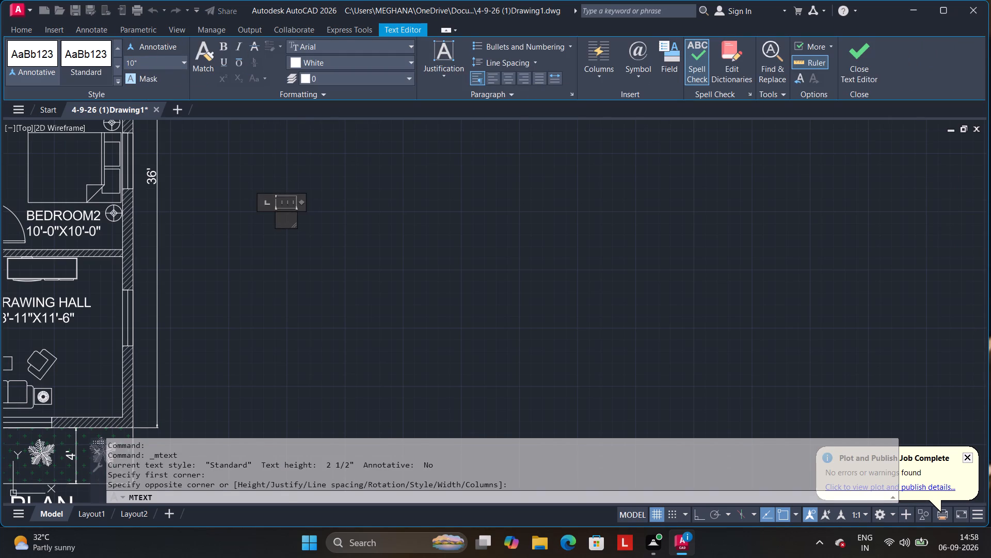
type("GROUNF")
key("BackSpace")
type("D FO")
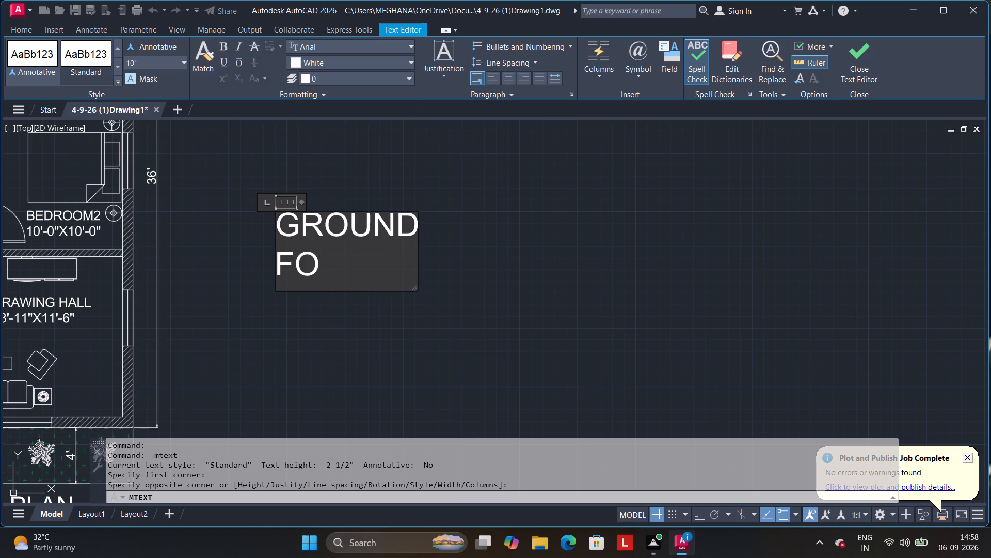
key("BackSpace")
type("LOOR PLAN")
key("space")
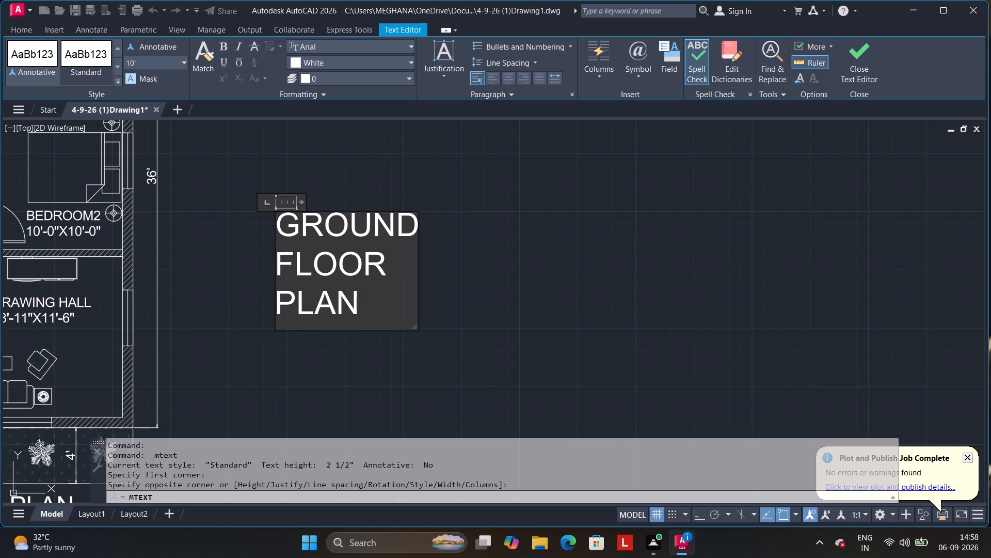
key("Return")
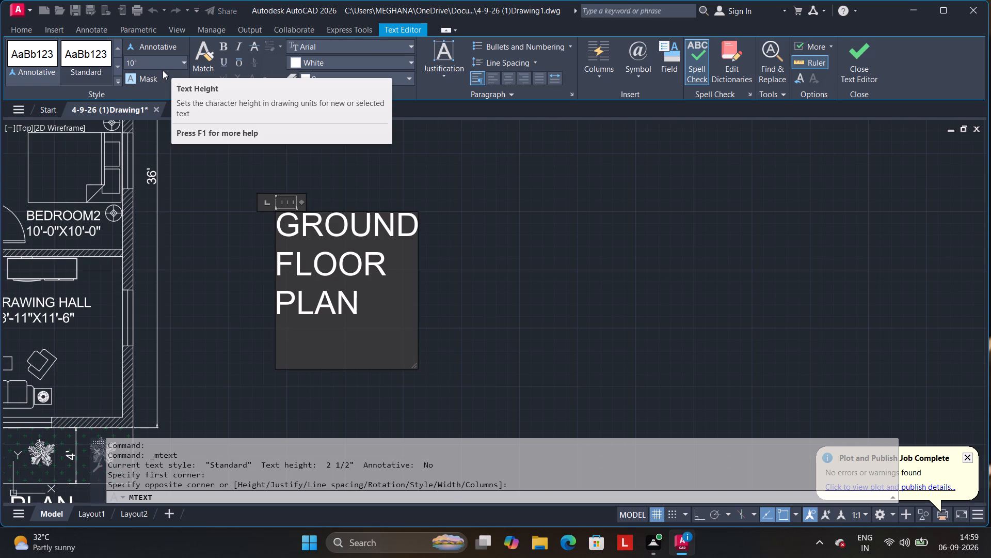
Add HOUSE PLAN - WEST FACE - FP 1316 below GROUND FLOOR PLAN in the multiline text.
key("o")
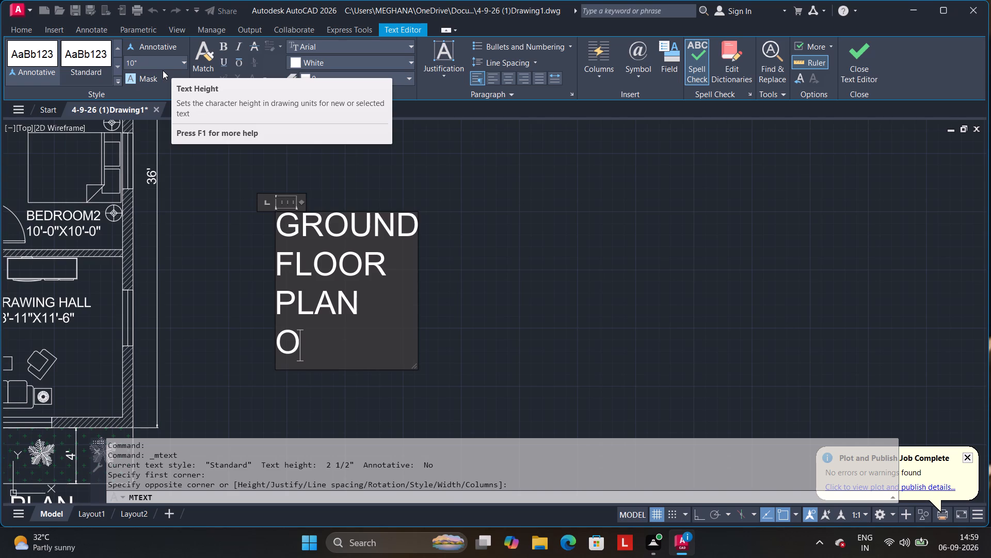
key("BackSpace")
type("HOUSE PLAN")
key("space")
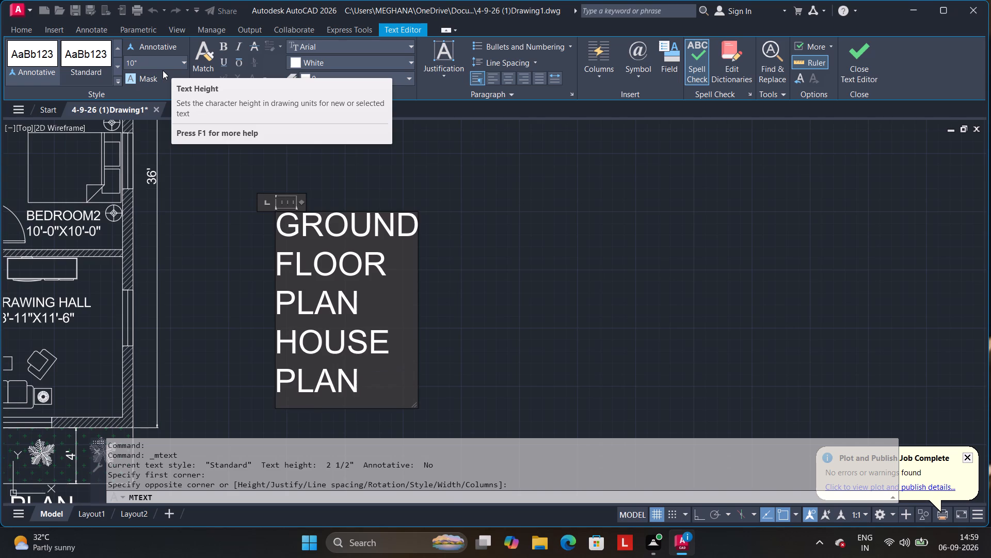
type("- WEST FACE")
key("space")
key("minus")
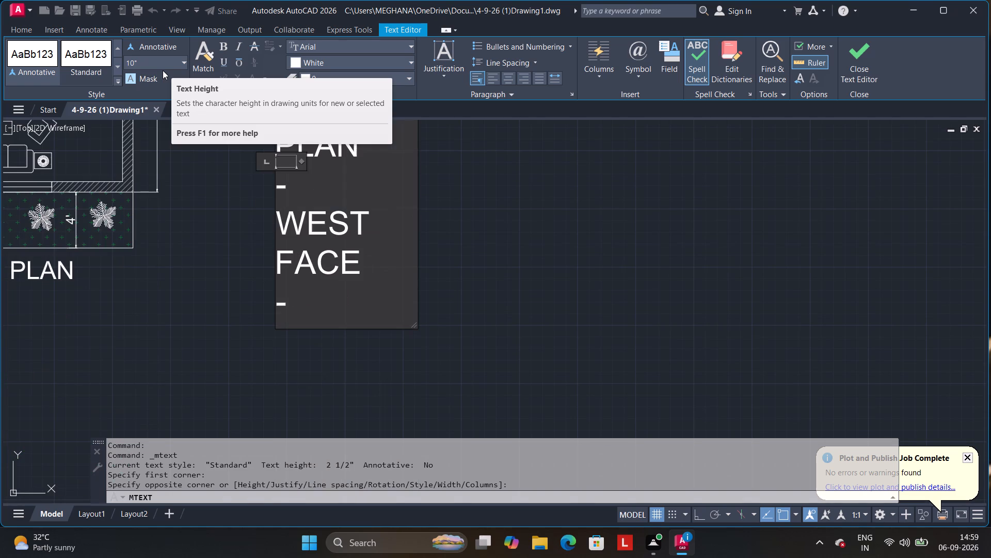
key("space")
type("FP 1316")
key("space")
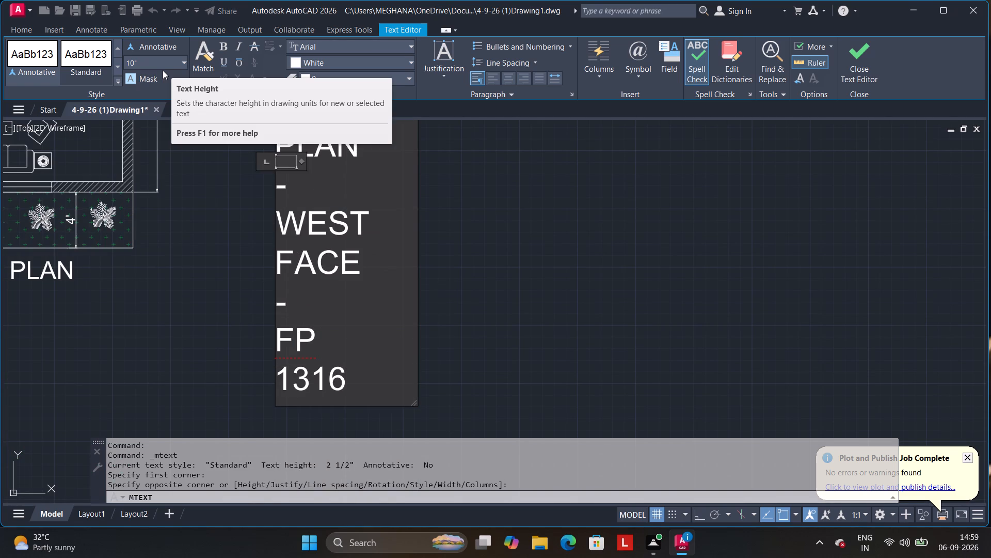
Delete the multiline text's contents back to the first word, GROUND.
key("BackSpace")
key("BackSpace")
key("BackSpace")
key("BackSpace")
key("BackSpace")
key("BackSpace")
key("BackSpace")
key("BackSpace")
key("BackSpace")
key("BackSpace")
key("BackSpace")
key("BackSpace")
key("BackSpace")
key("BackSpace")
key("BackSpace")
key("BackSpace")
key("BackSpace")
key("BackSpace")
key("BackSpace")
key("BackSpace")
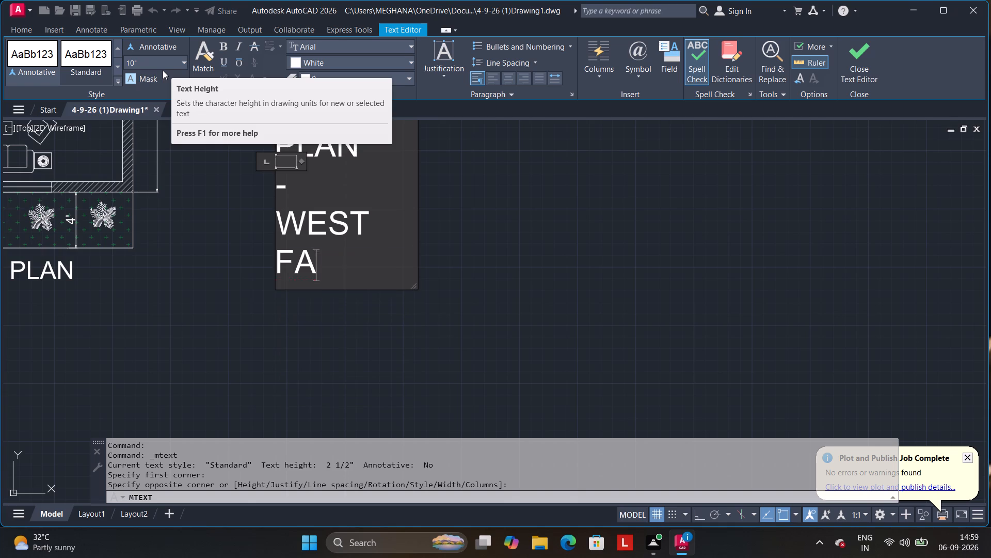
key("BackSpace")
key("BackSpace")
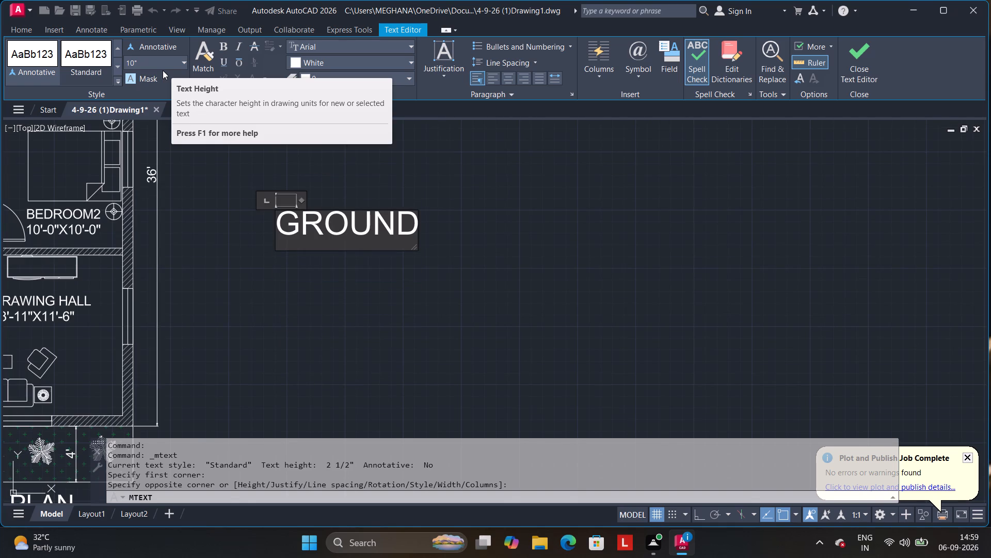
Append GROUND FLOOR PLAN, the owner's first name in possessive form, and HOUSE PLAN PLAN to the multiline text.
key("space")
key("g")
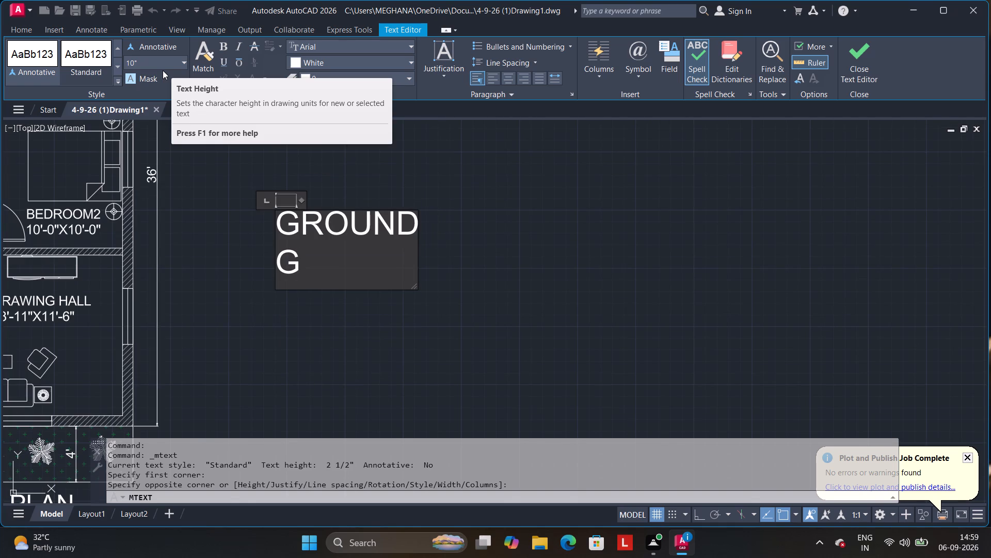
type("ROUND FLOOR PLAN MEGHANA")
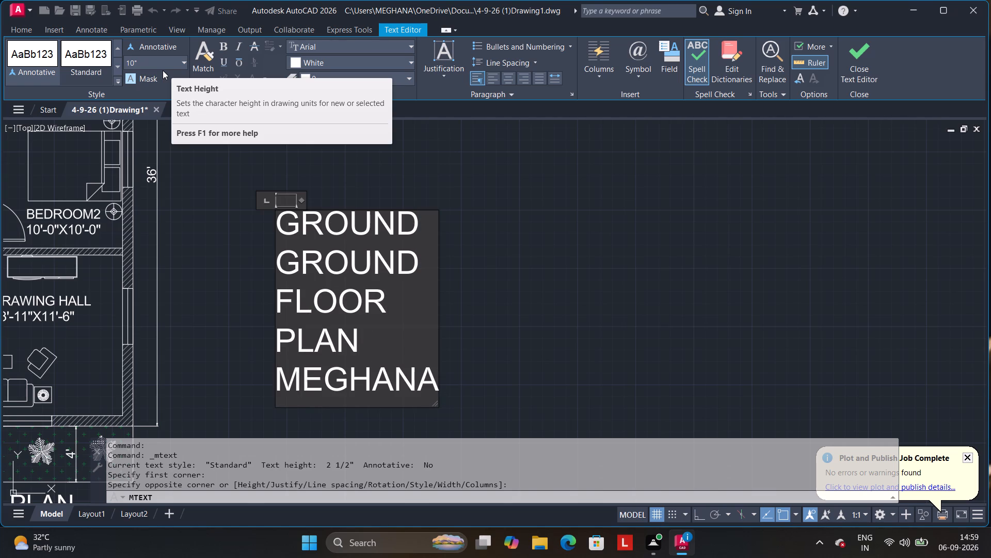
key("apostrophe")
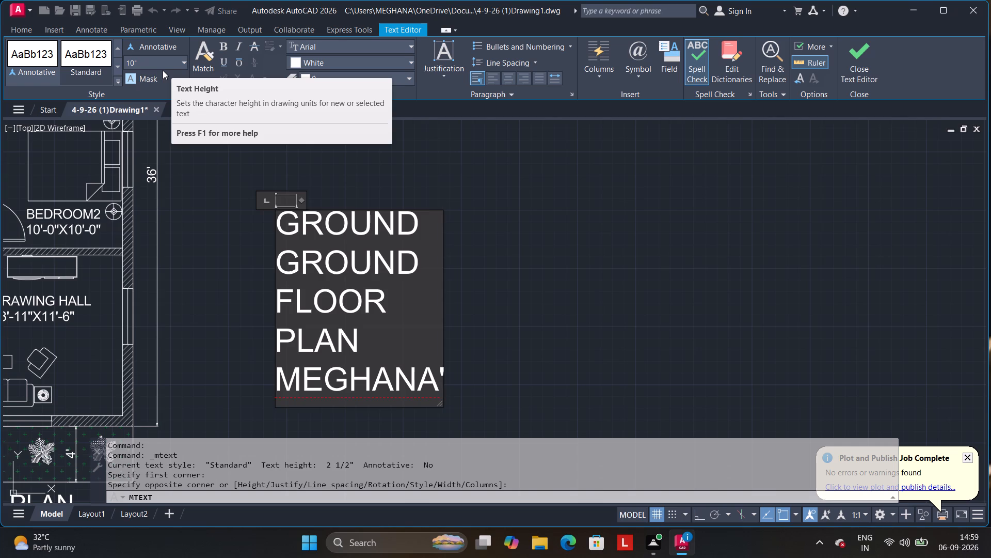
type("S")
key("space")
type("HOUSE PLAN P")
type("LAN")
key("space")
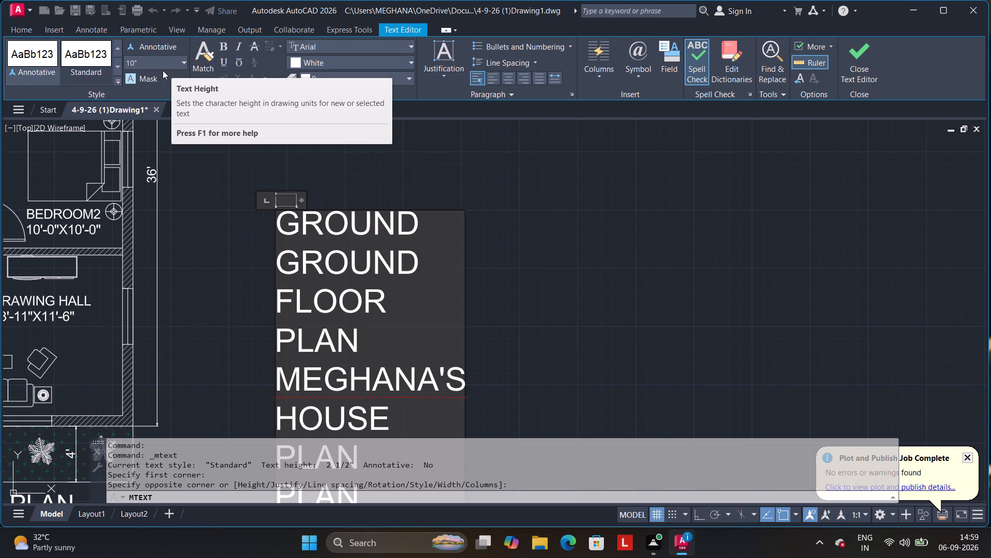
Continue the multiline text with MEANS ITS A GROUND FLOOR PLAN WITH DIMENTIONS.
type("MEANS ITS A R")
key("BackSpace")
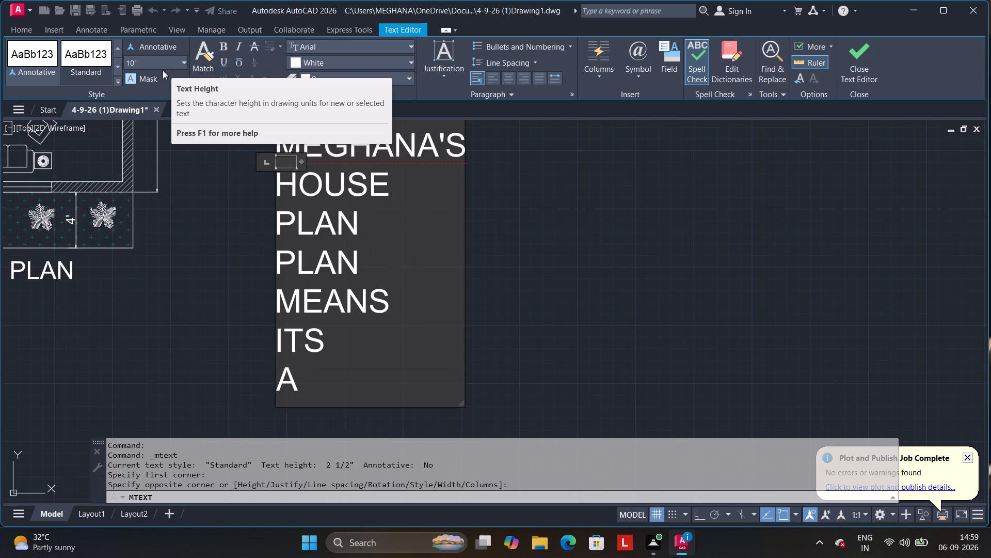
type("GROUND FLOOR PLAN")
key("space")
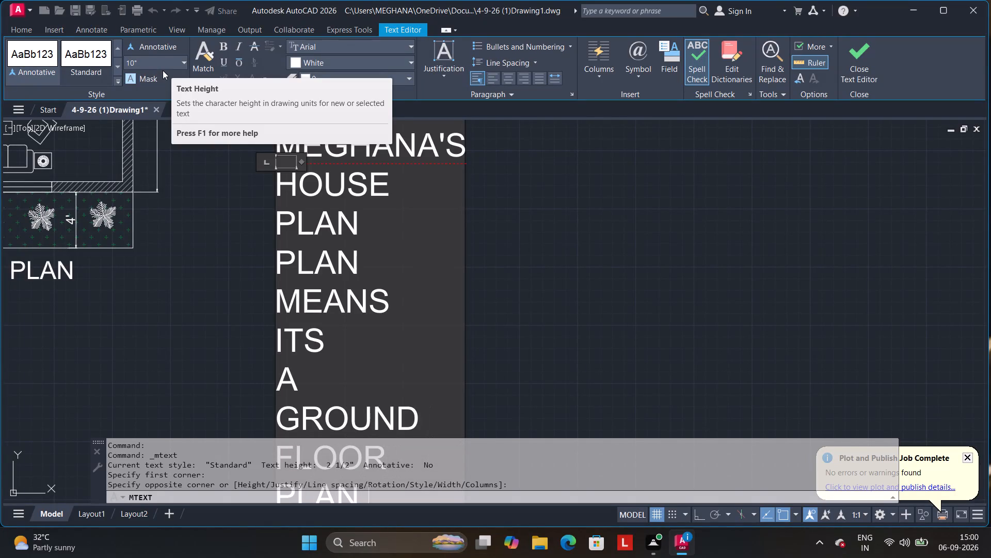
type("WITH F")
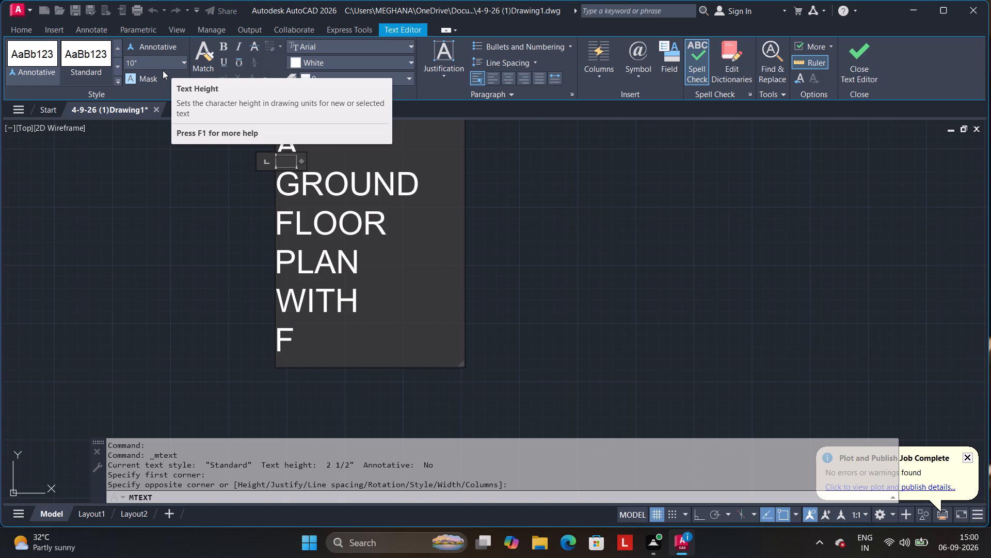
key("BackSpace")
type("DIMENTIONS")
key("space")
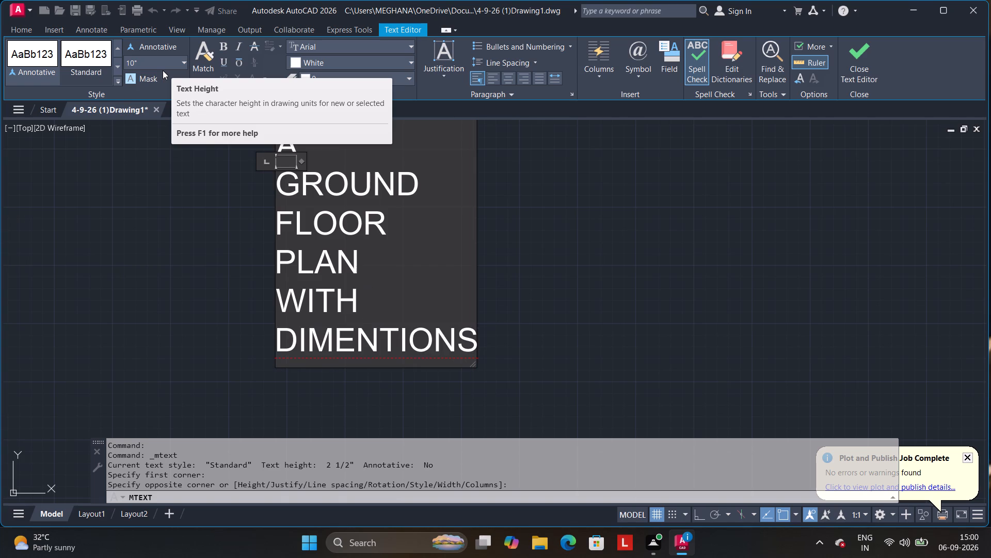
Extend the multiline text with ETC MEANS IT IS A DIENTIONS AND.
type("ETC MEANS IT IS A DIENTU")
key("BackSpace")
type("IONS AND")
key("space")
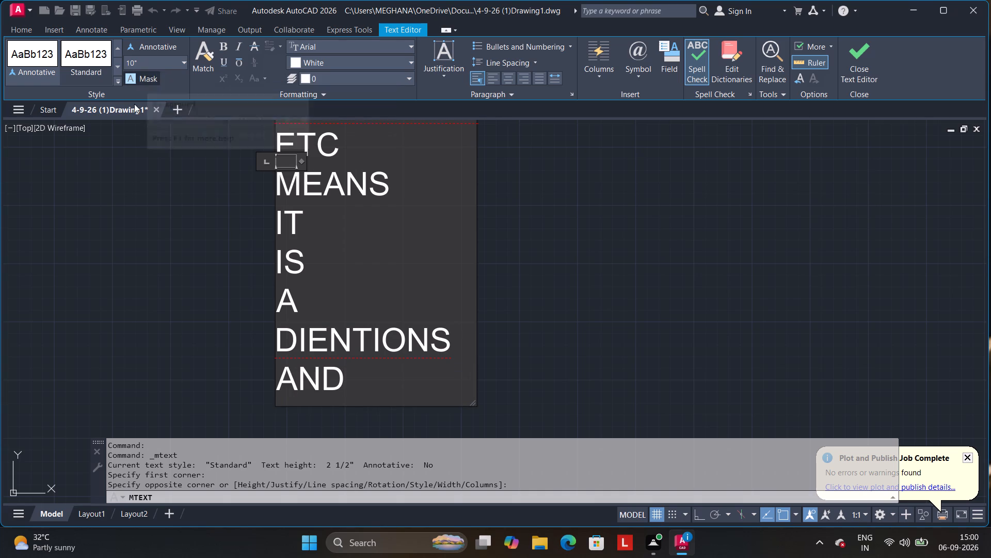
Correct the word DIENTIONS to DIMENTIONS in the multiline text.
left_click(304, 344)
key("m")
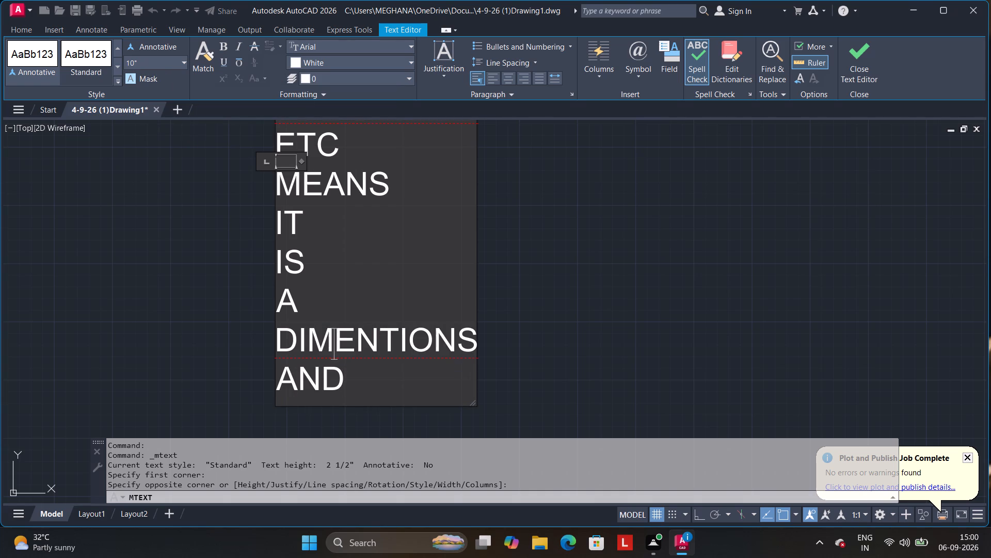
Delete the entire contents of the multiline text from its end and close the text editor.
left_click(353, 364)
left_click(376, 391)
left_click(380, 388)
triple_click(384, 387)
left_click_drag(386, 385, 378, 386)
left_click(353, 383)
key("BackSpace")
key("BackSpace")
key("BackSpace")
key("BackSpace")
key("BackSpace")
key("BackSpace")
key("BackSpace")
key("BackSpace")
key("BackSpace")
key("BackSpace")
key("BackSpace")
key("BackSpace")
key("BackSpace")
key("BackSpace")
key("BackSpace")
key("BackSpace")
key("BackSpace")
key("BackSpace")
key("BackSpace")
key("BackSpace")
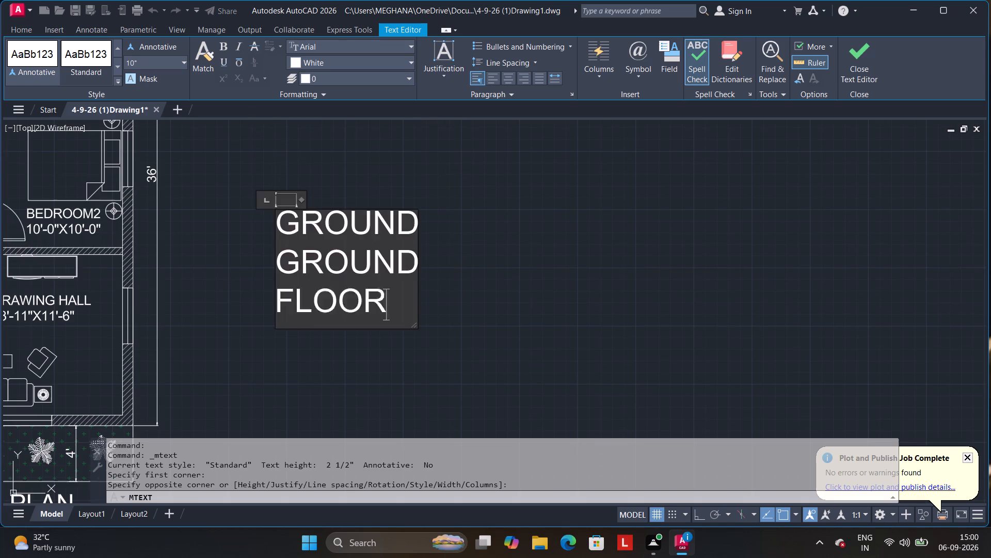
key("BackSpace")
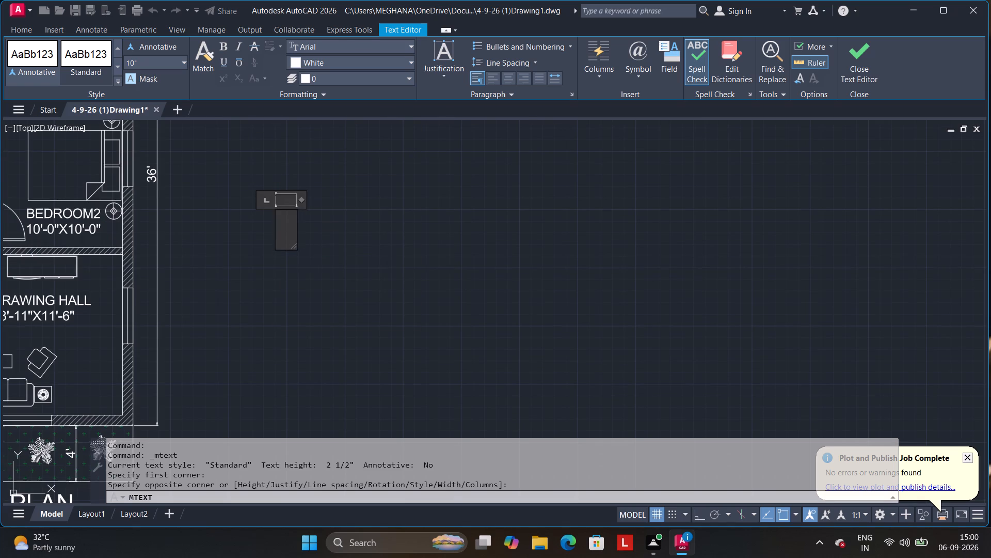
left_click(849, 53)
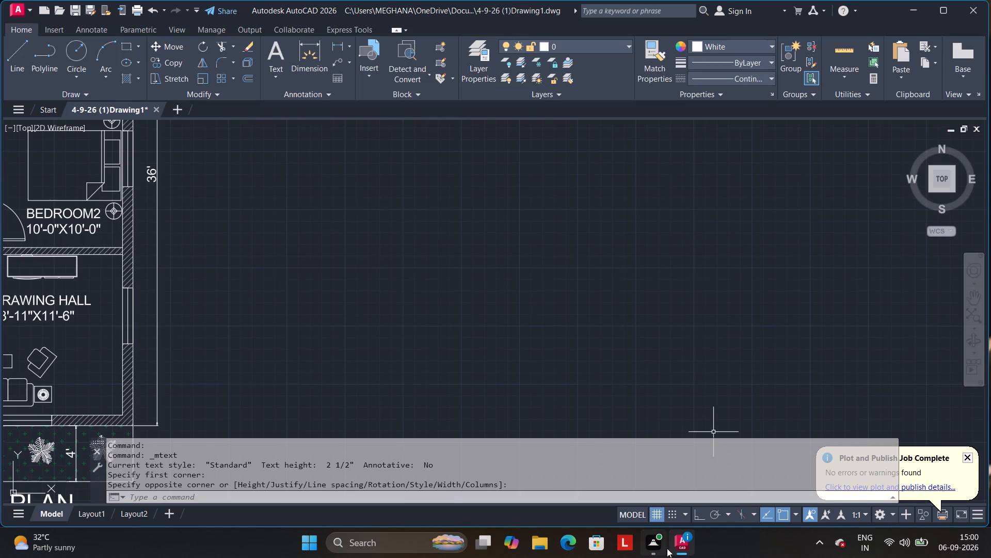